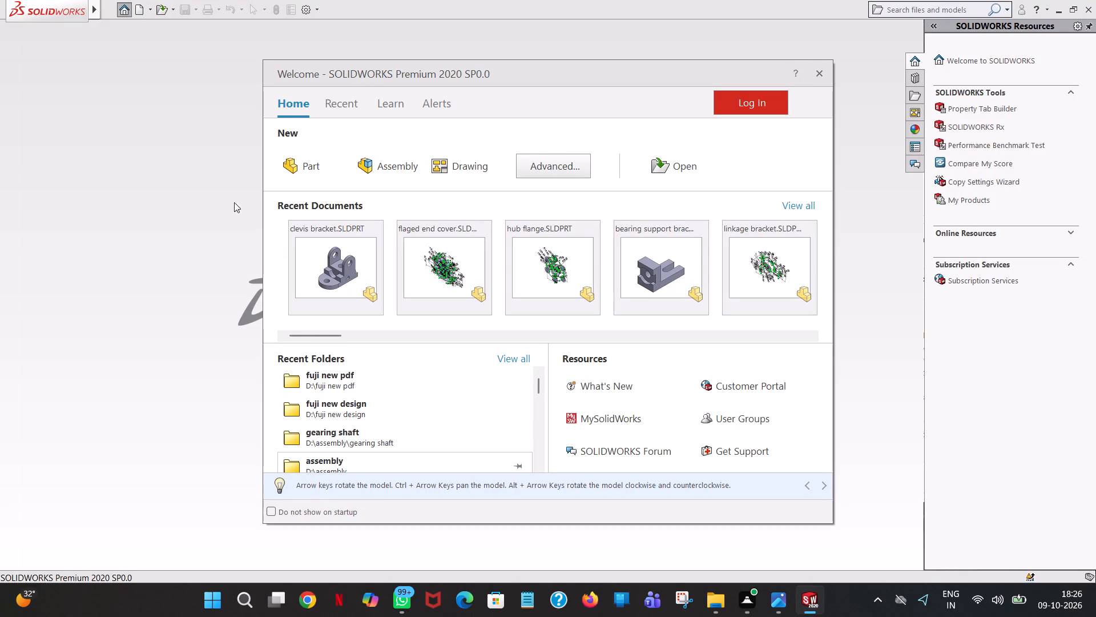
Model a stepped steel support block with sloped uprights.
Create a new part document.
double_click(312, 171)
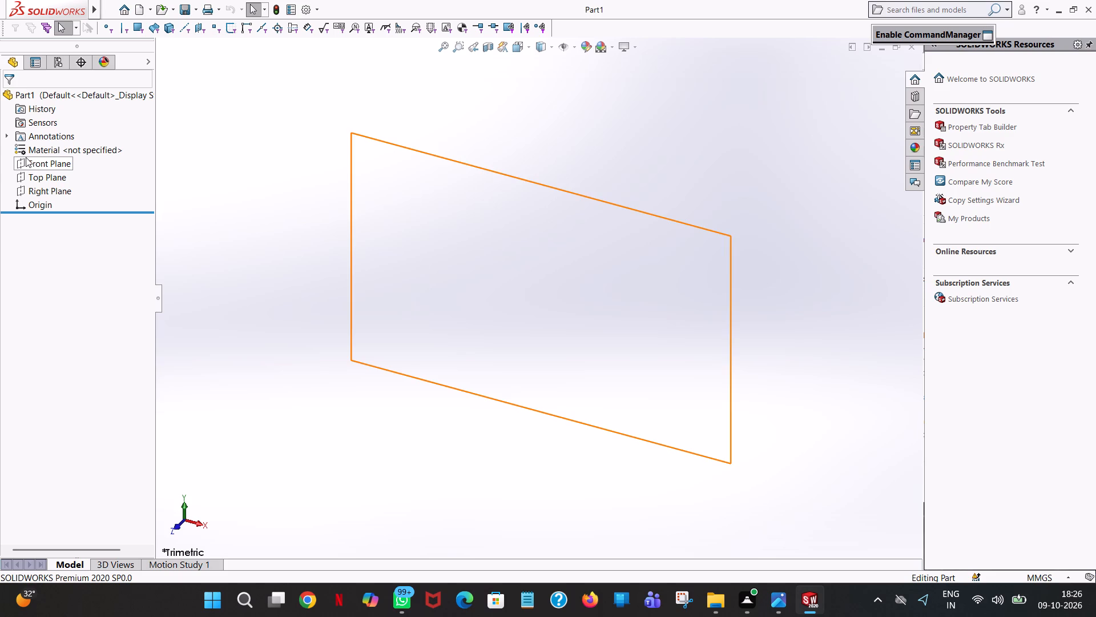
On the Top Plane, sketch a 20 mm horizontal line from the origin and a 60 mm vertical line up from its end.
left_click(33, 179)
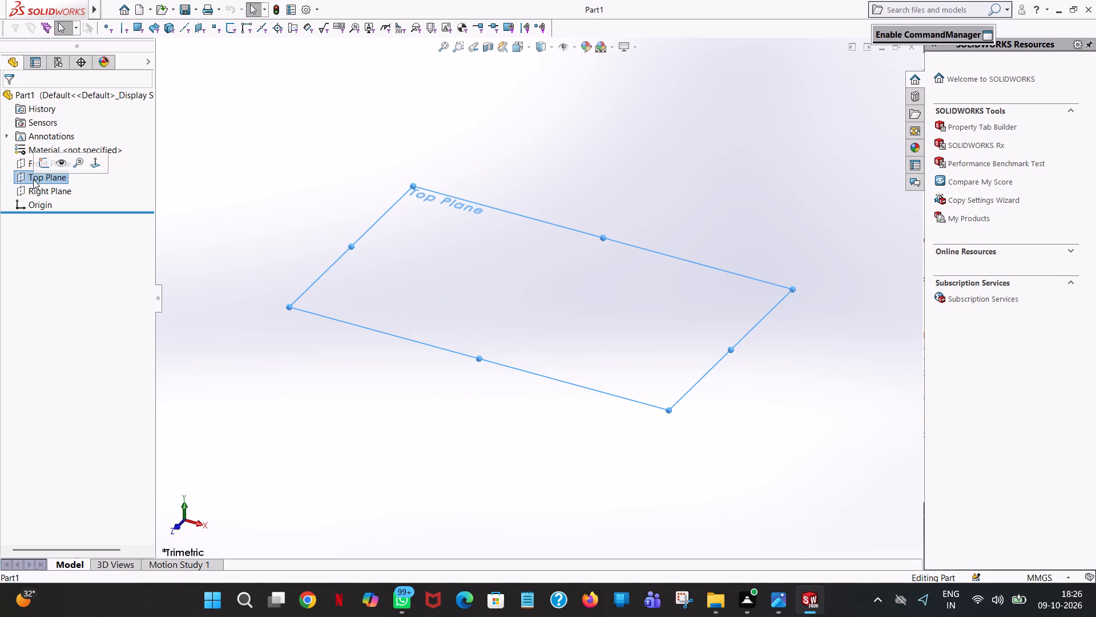
left_click(41, 167)
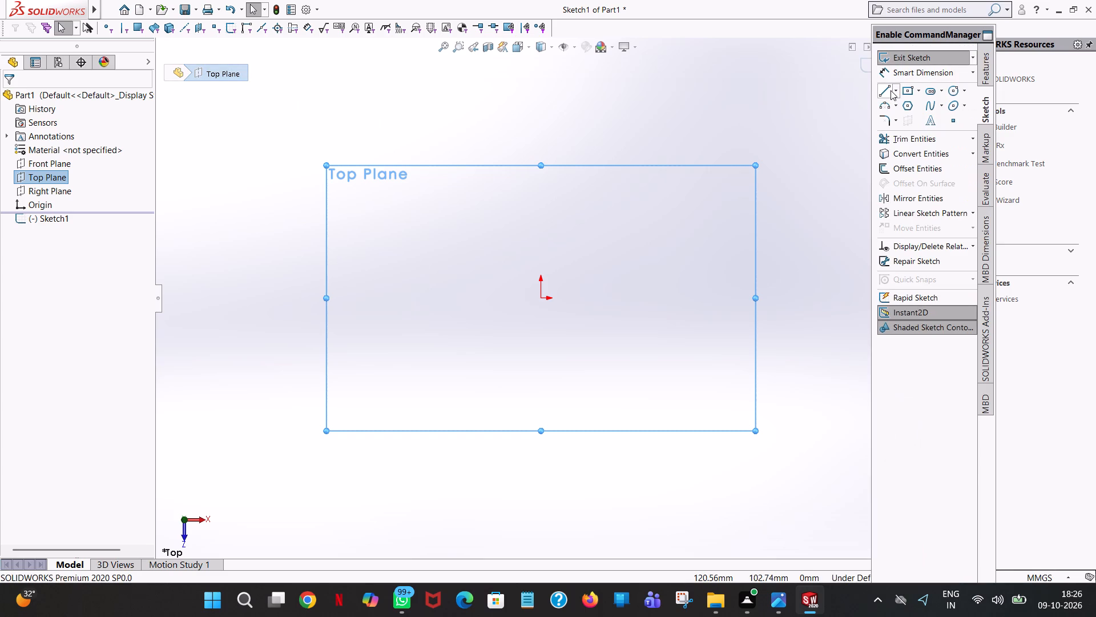
left_click(889, 90)
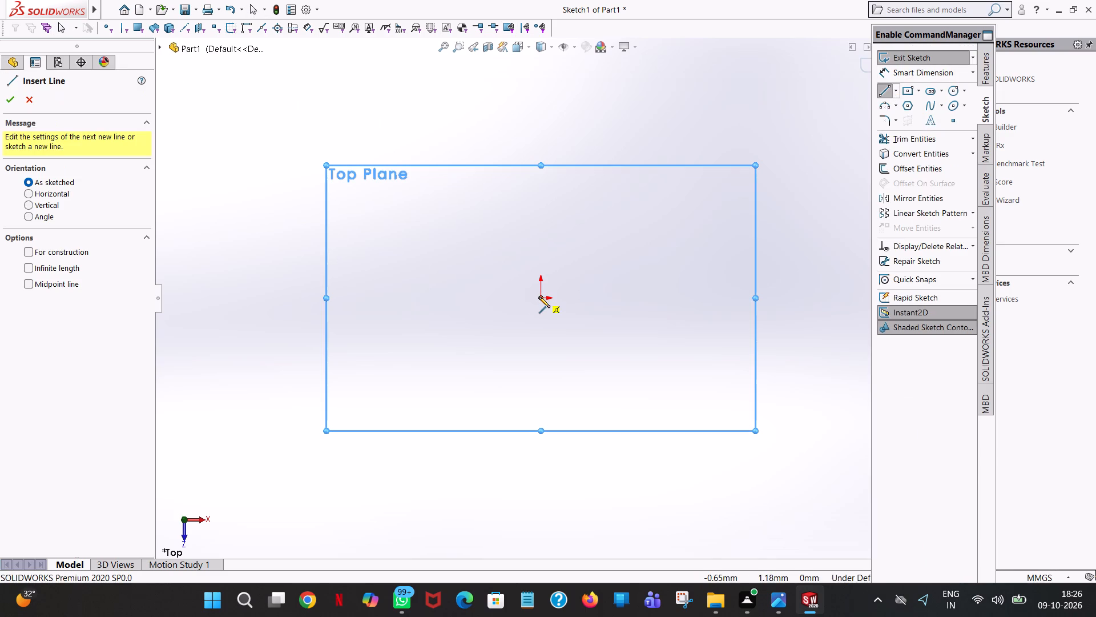
left_click(539, 297)
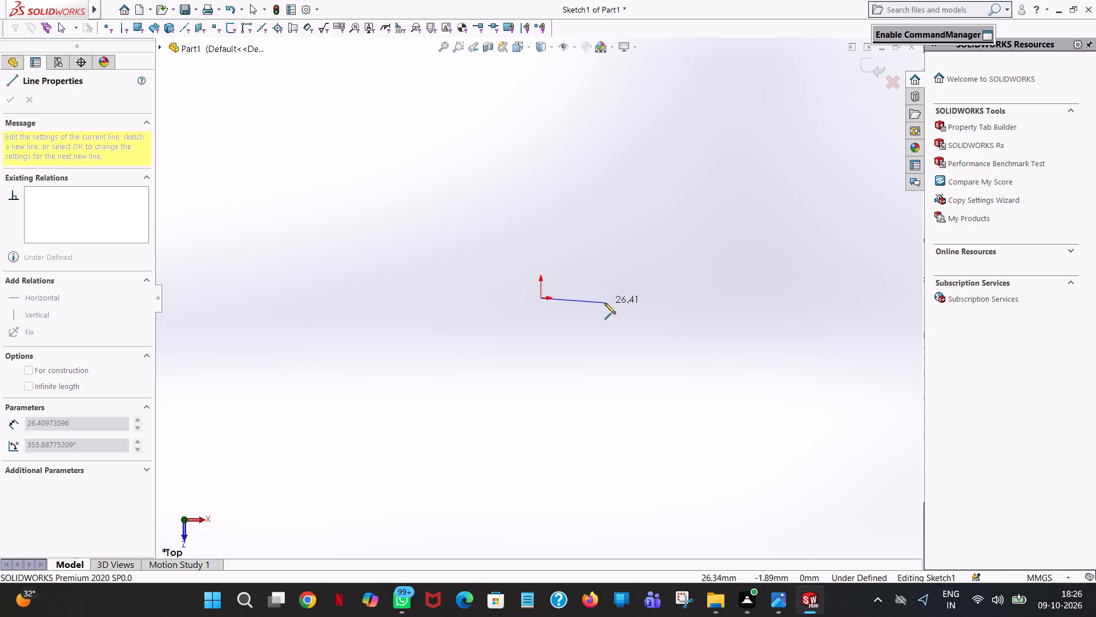
left_click(635, 301)
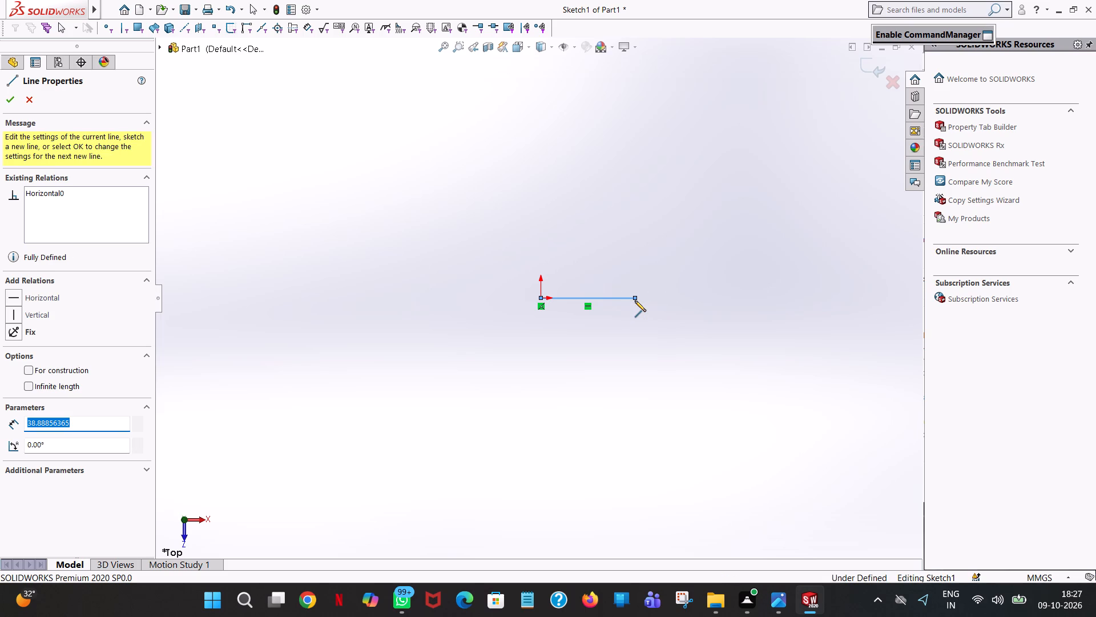
type("20")
key("Return")
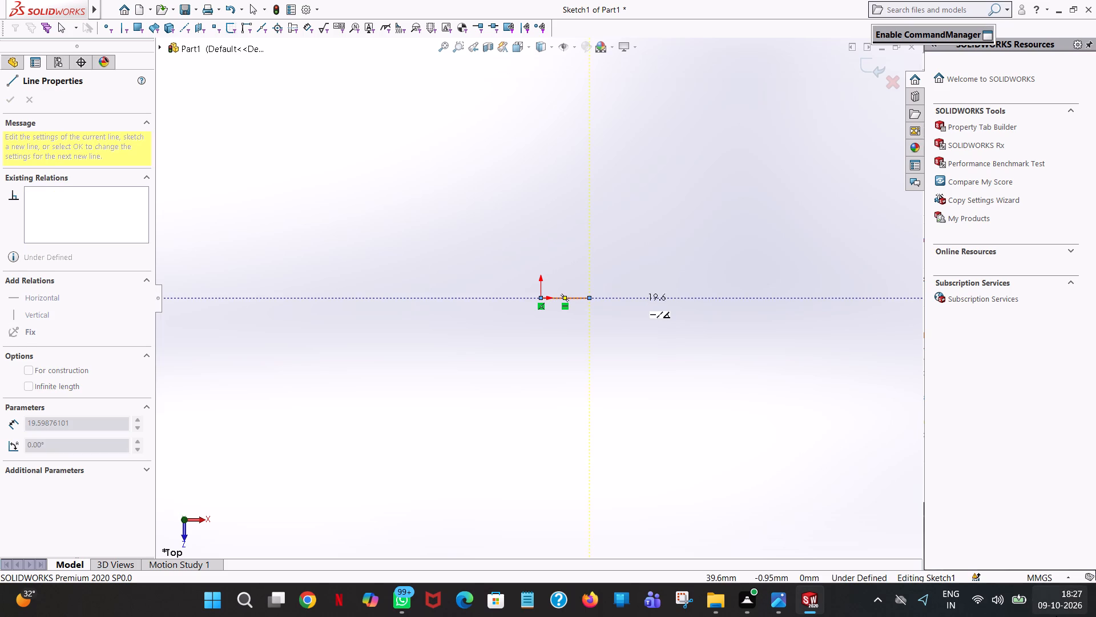
left_click(592, 171)
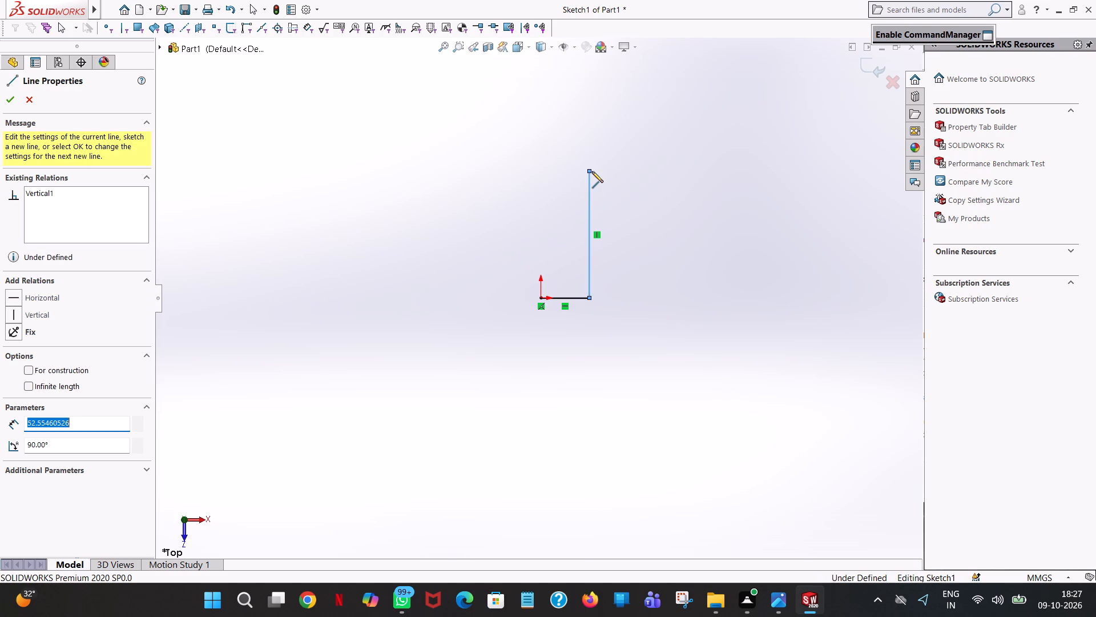
type("60")
key("Return")
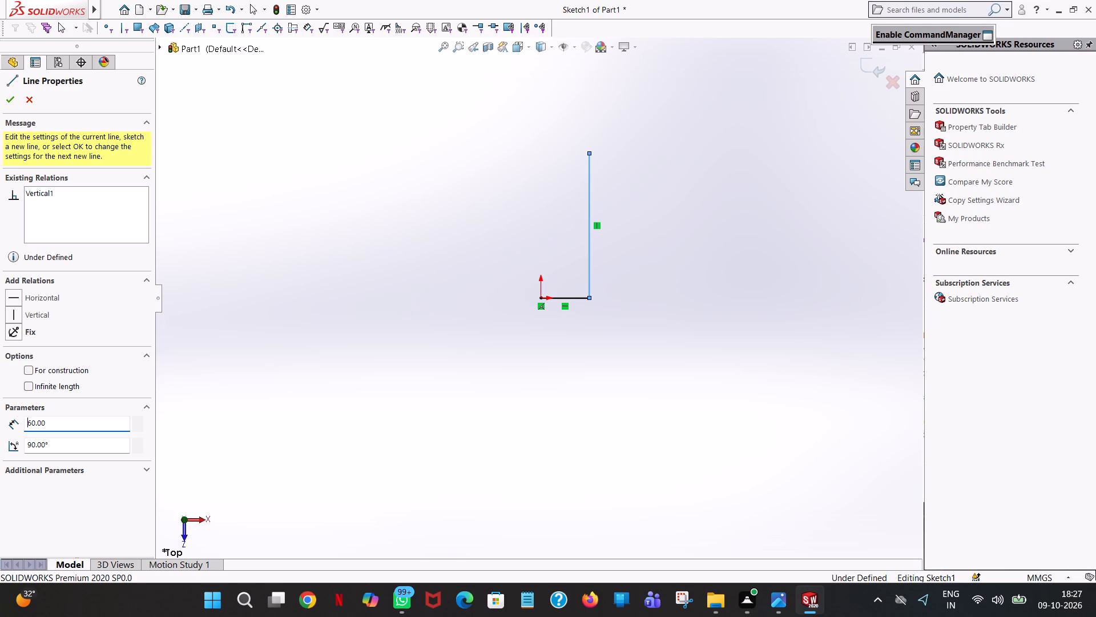
Close the rectangle with a 40 mm horizontal line, a 60 mm vertical line level with the origin, and a line back to the origin.
left_click(418, 152)
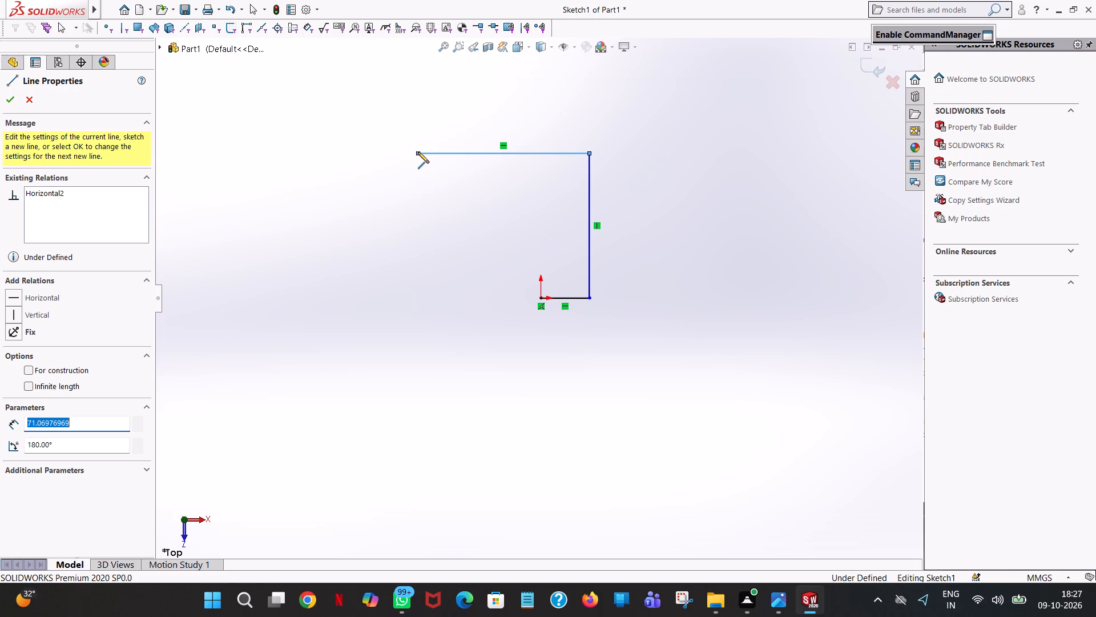
key("4")
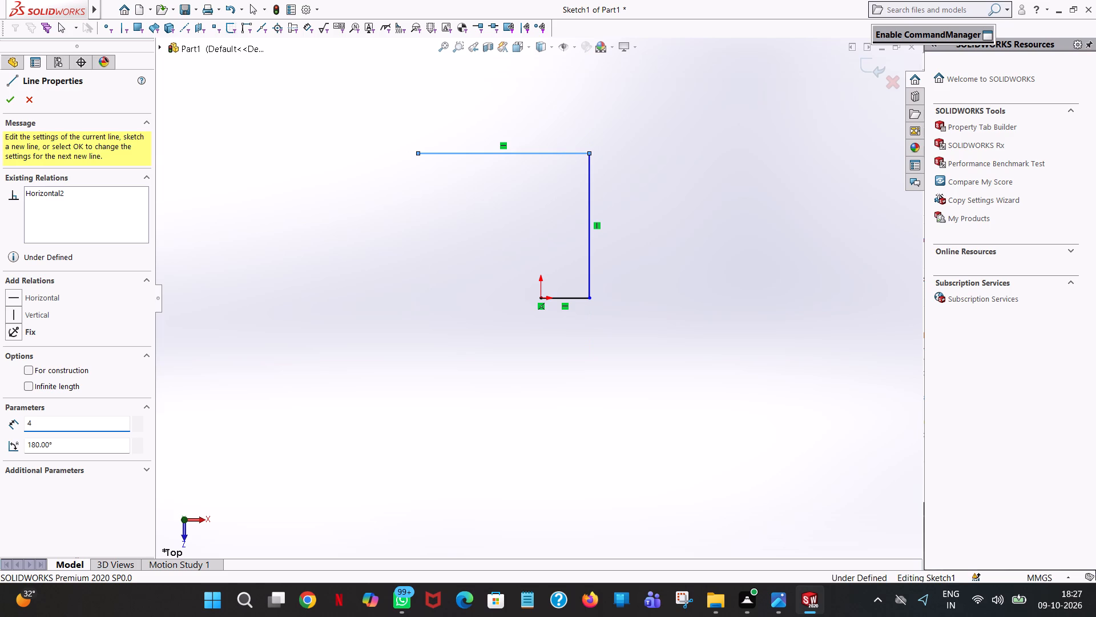
key("0")
key("Return")
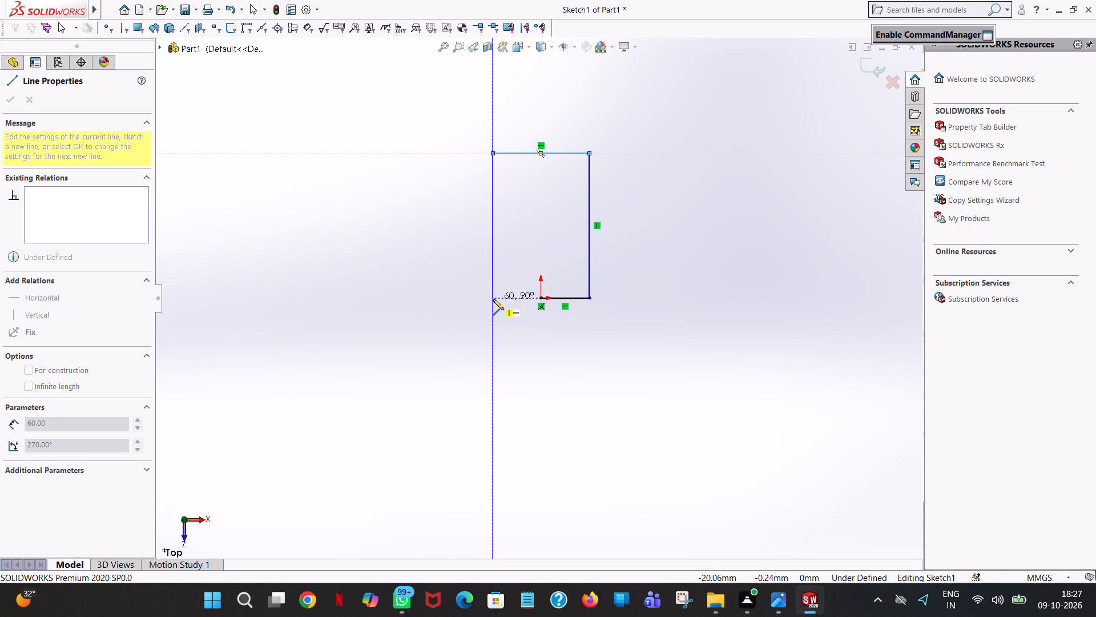
left_click(493, 299)
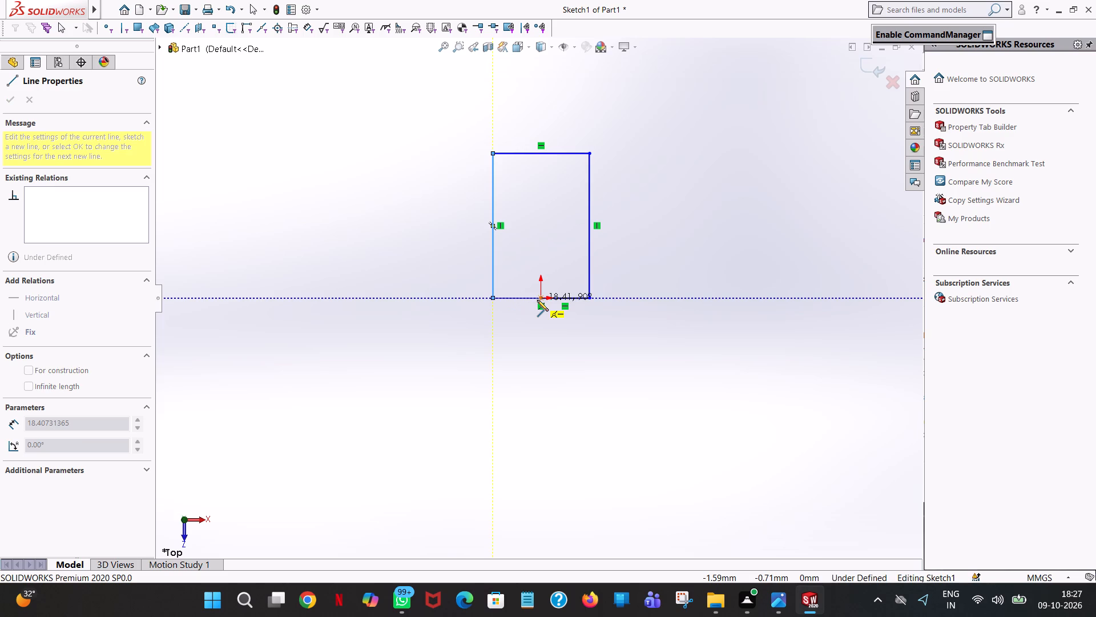
left_click(544, 296)
right_click(544, 296)
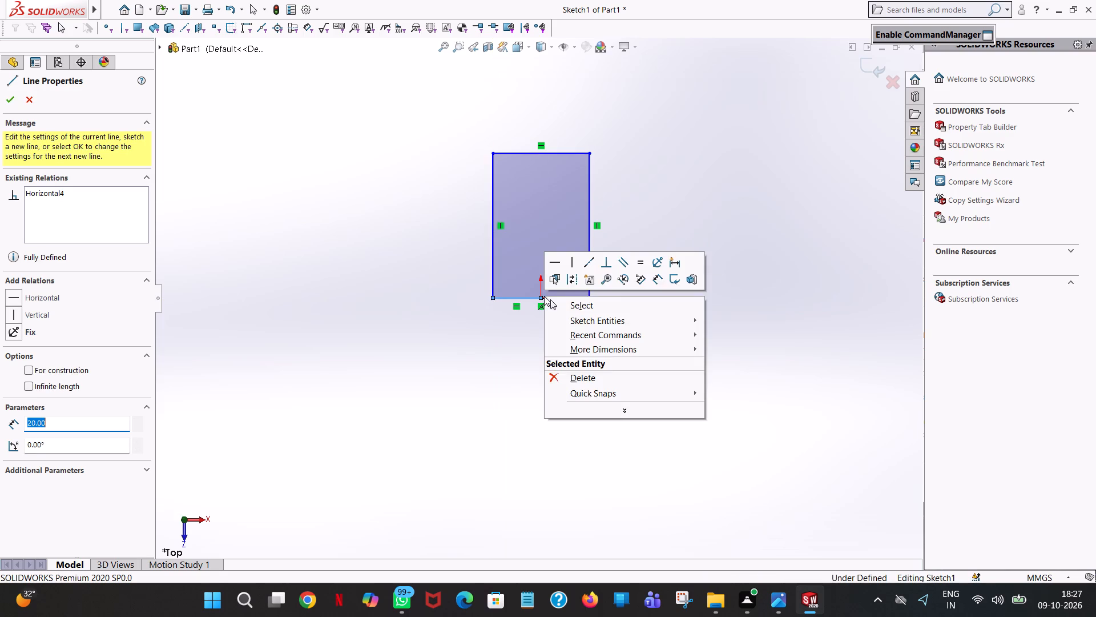
left_click(582, 303)
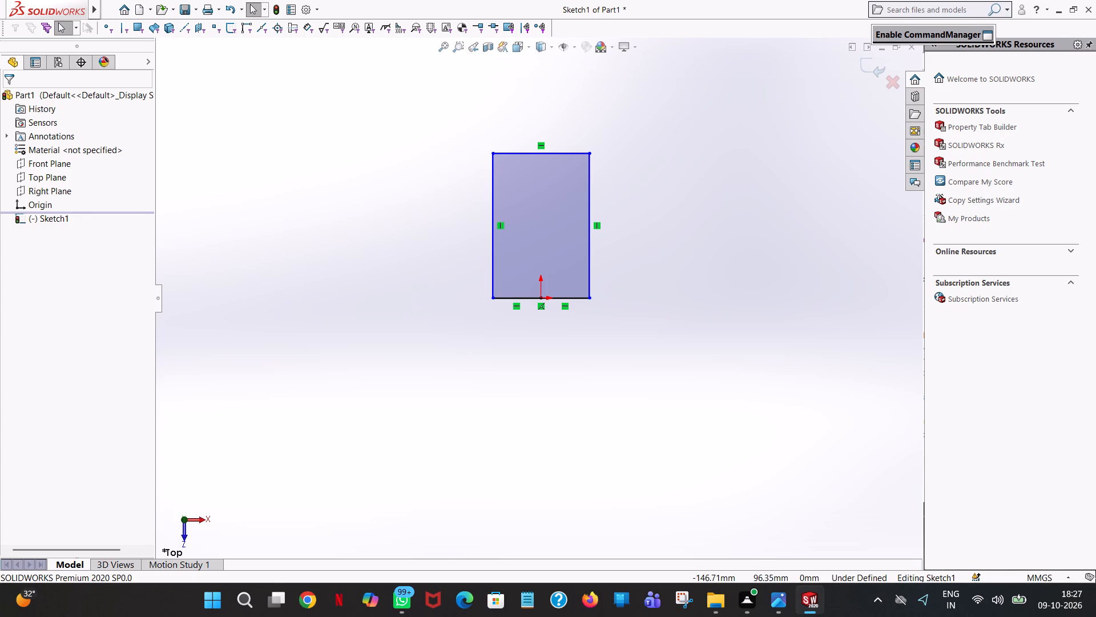
Extrude the rectangle as a blind boss with a depth of 8 mm.
left_click(948, 30)
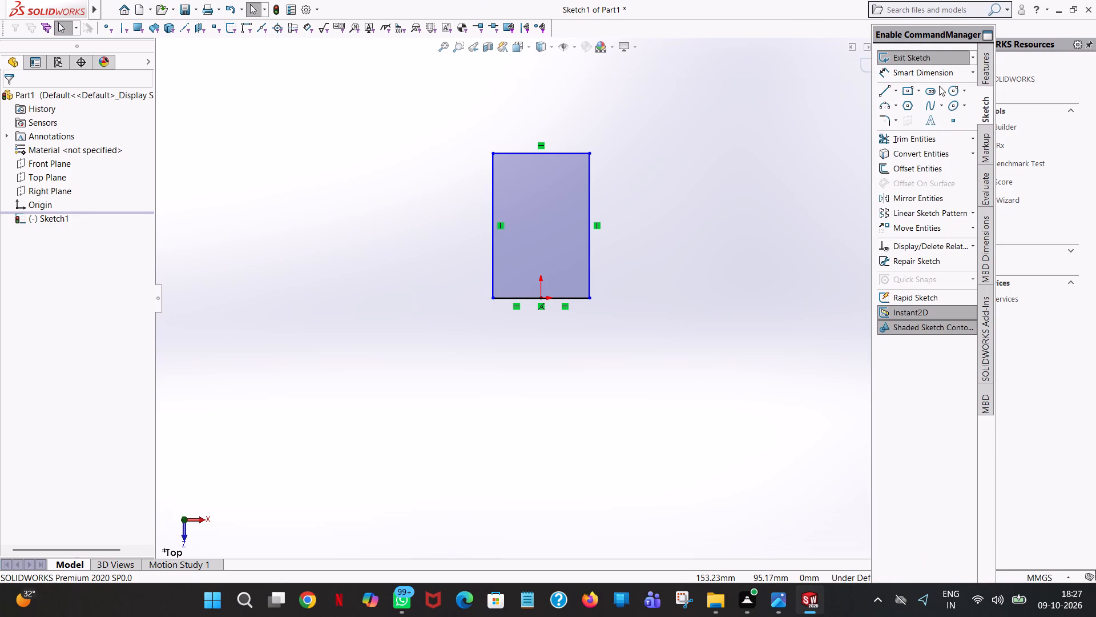
left_click(990, 57)
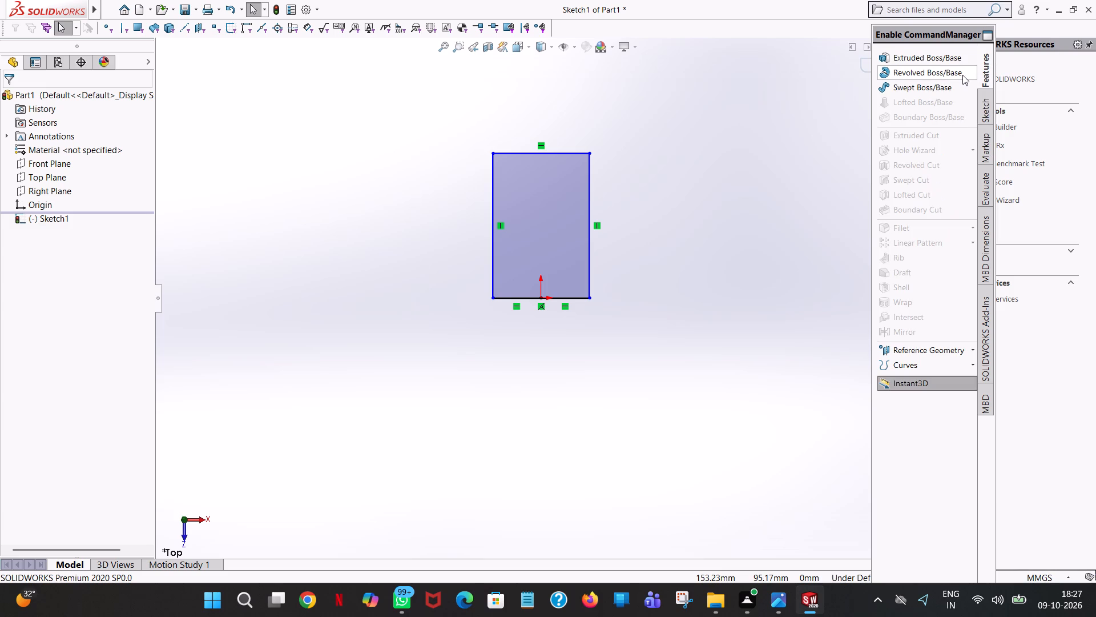
left_click(943, 61)
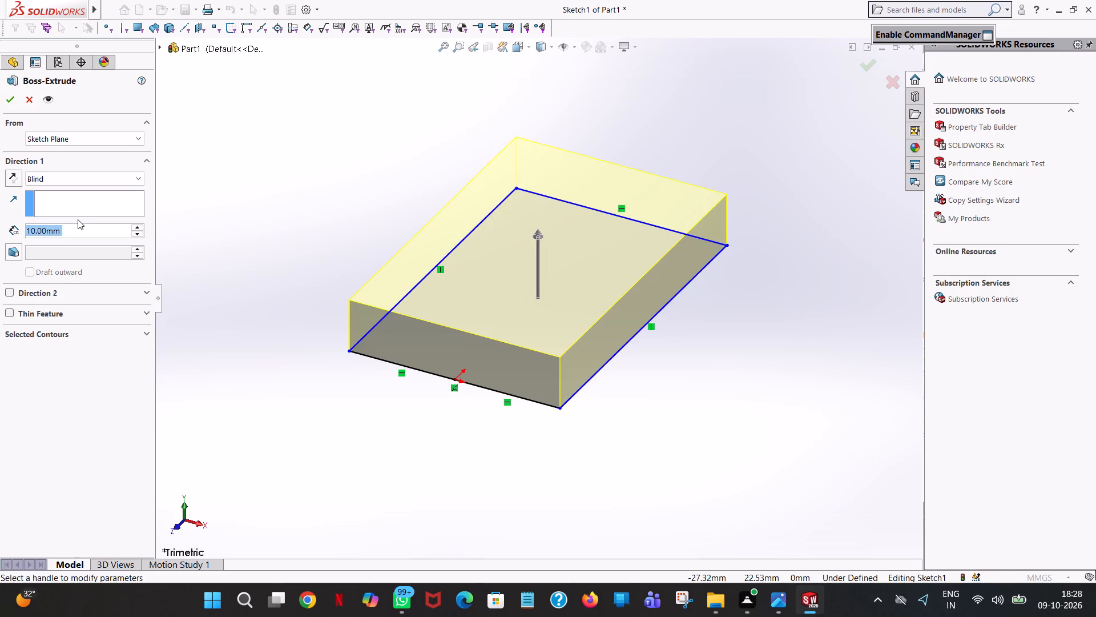
key("8")
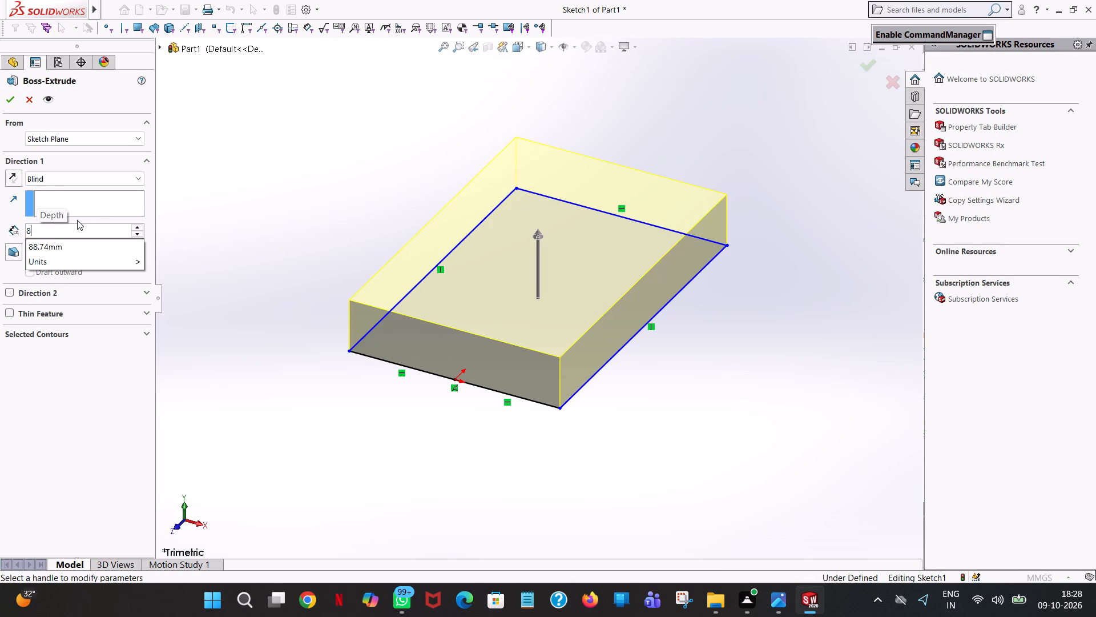
key("Return")
left_click_drag(0, 175, 31, 118)
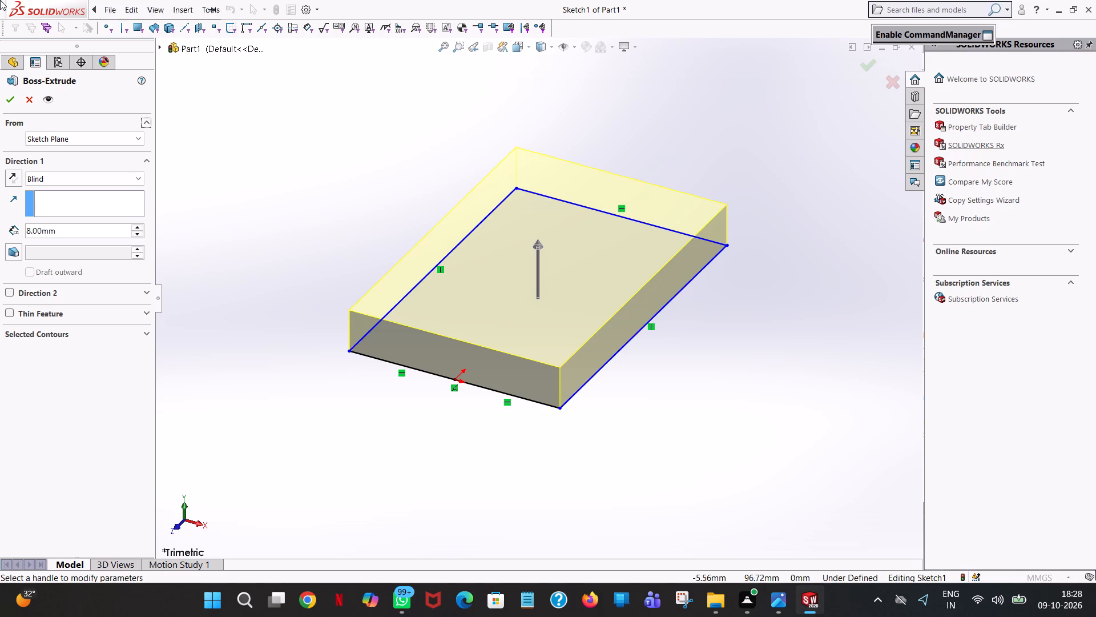
left_click(16, 99)
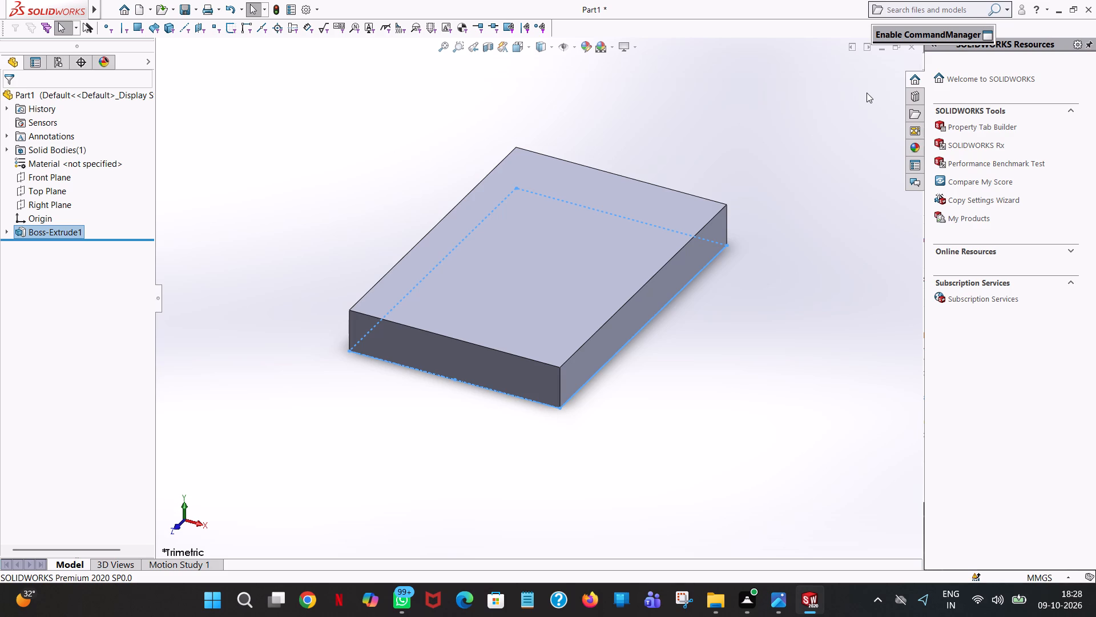
In a new boss-extrude sketch on the block's long side face, draw a 22 mm line up from the rear top corner and a 15 mm line forward.
left_click(913, 52)
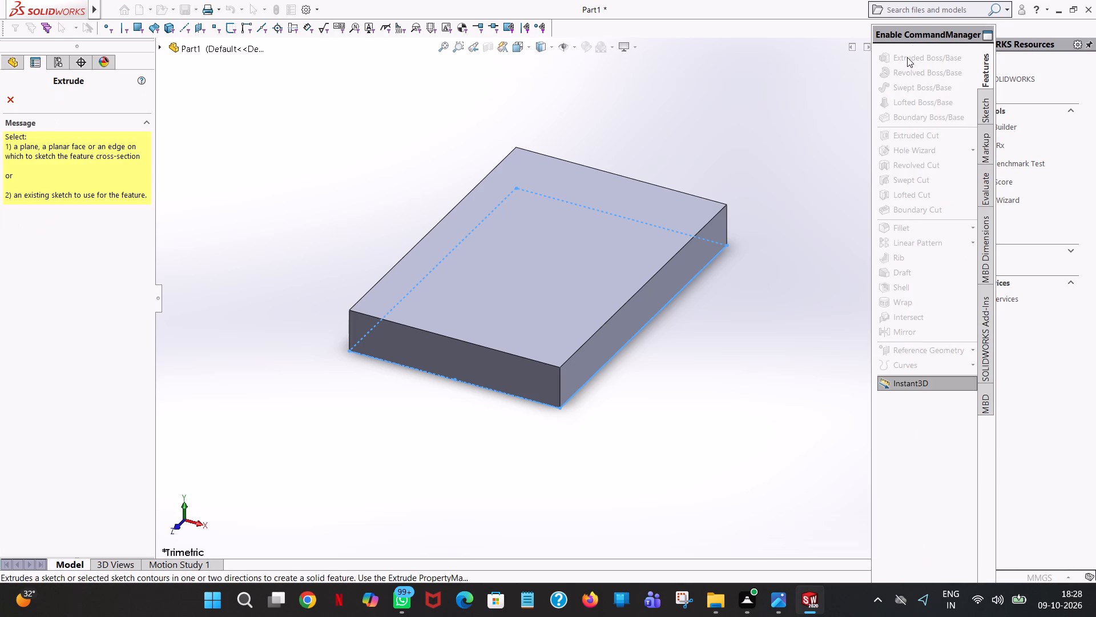
left_click(667, 277)
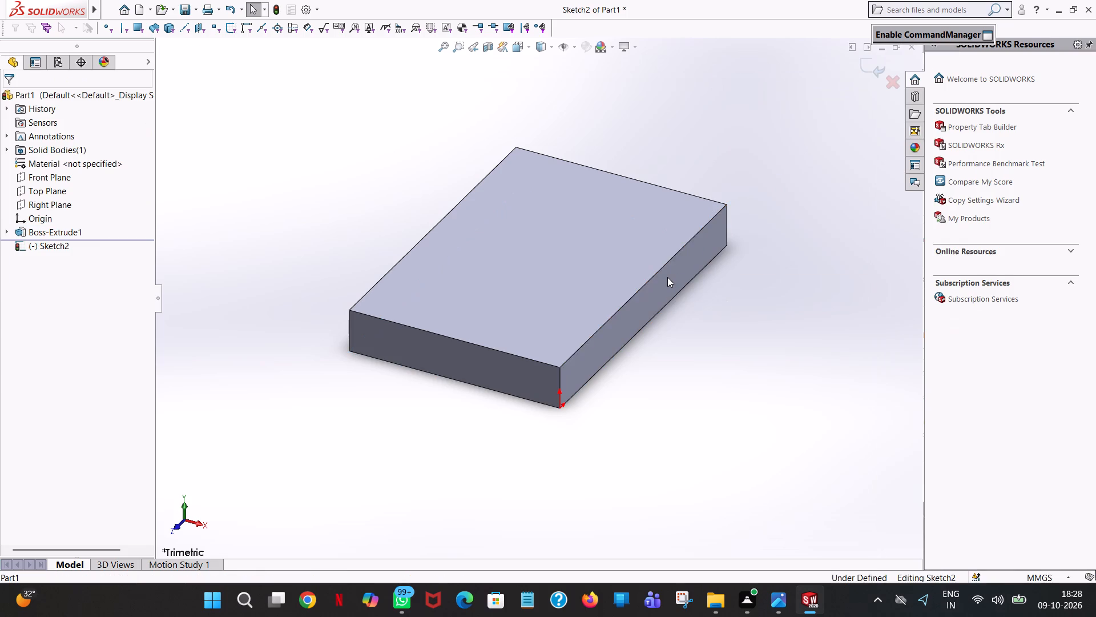
left_click(528, 49)
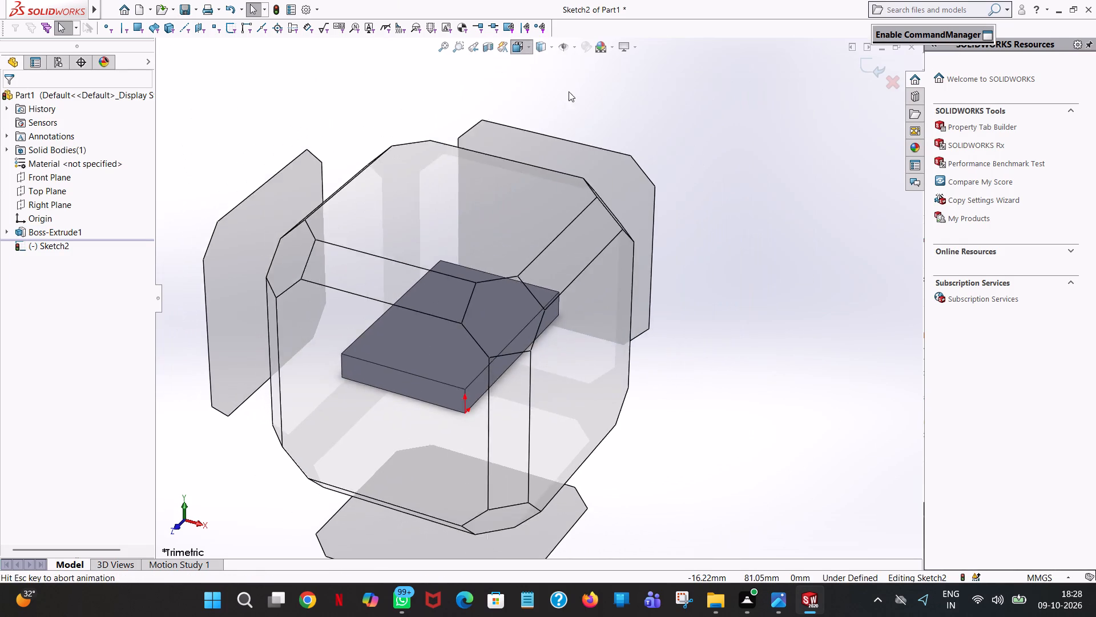
left_click(576, 107)
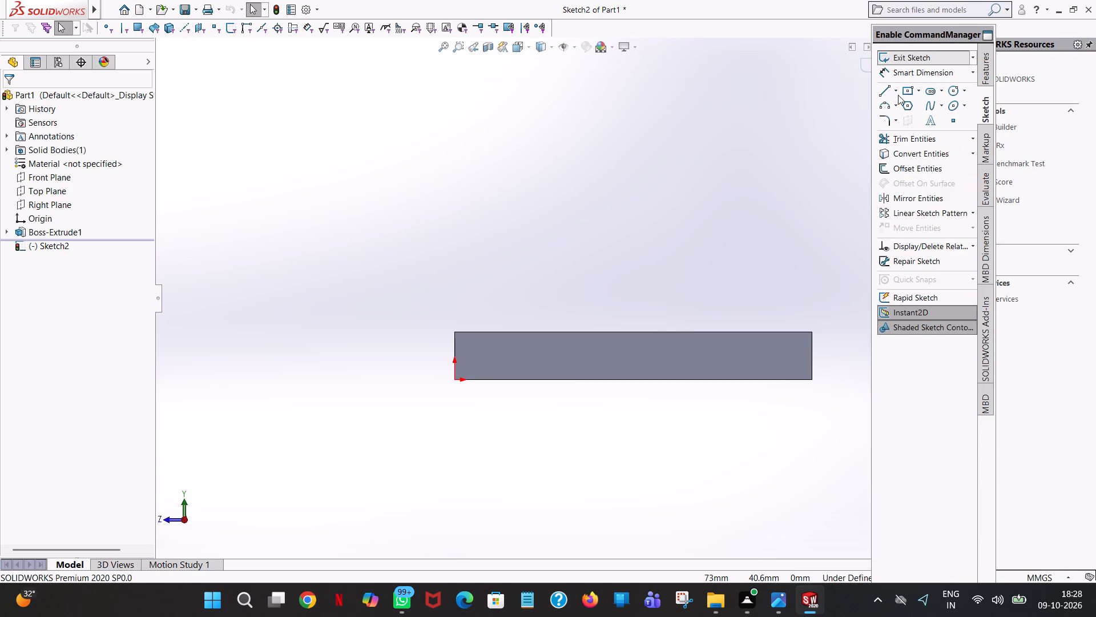
left_click(889, 91)
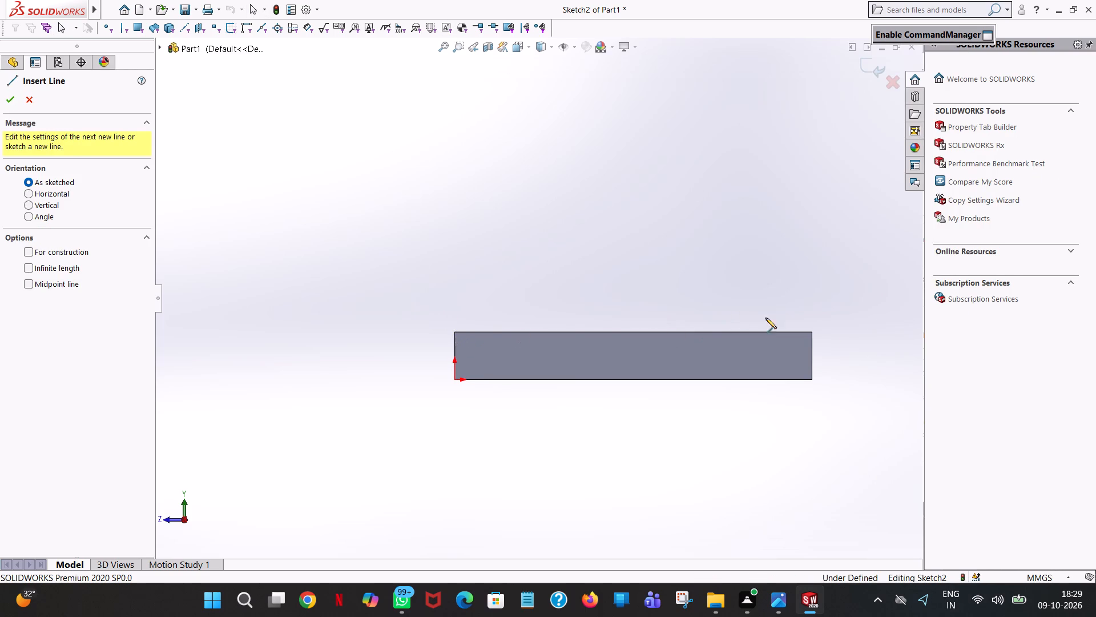
left_click(812, 333)
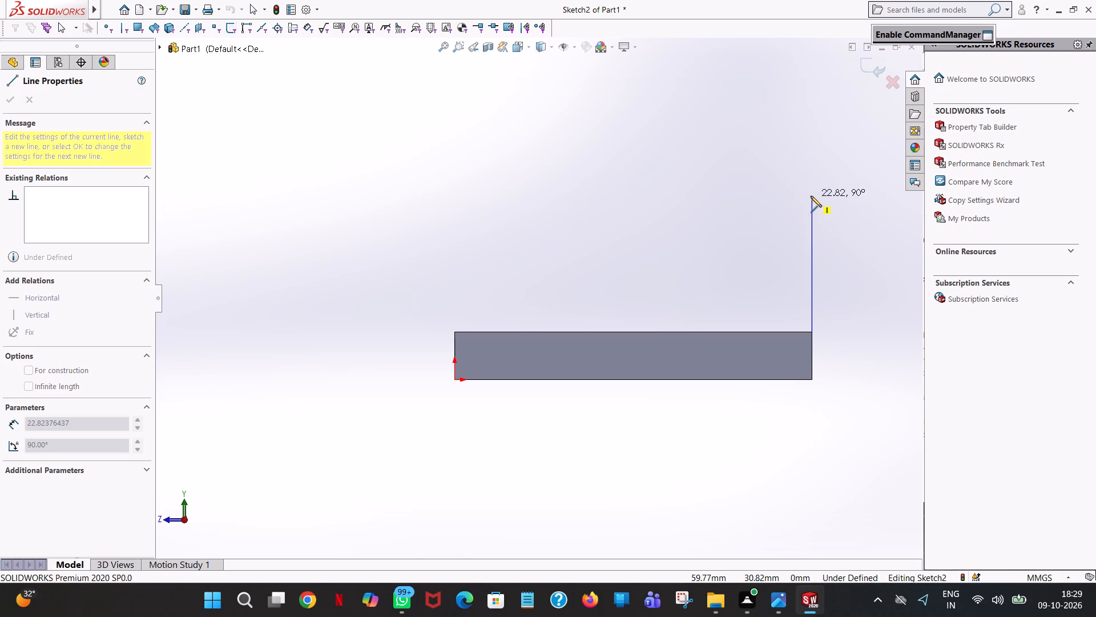
left_click(811, 196)
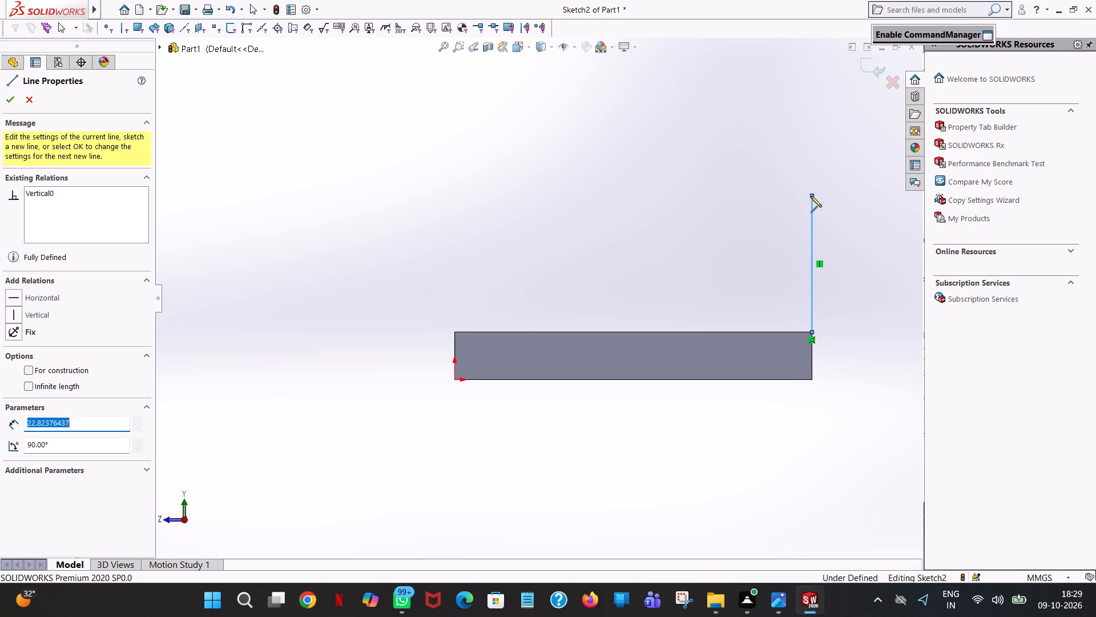
type("22")
key("Return")
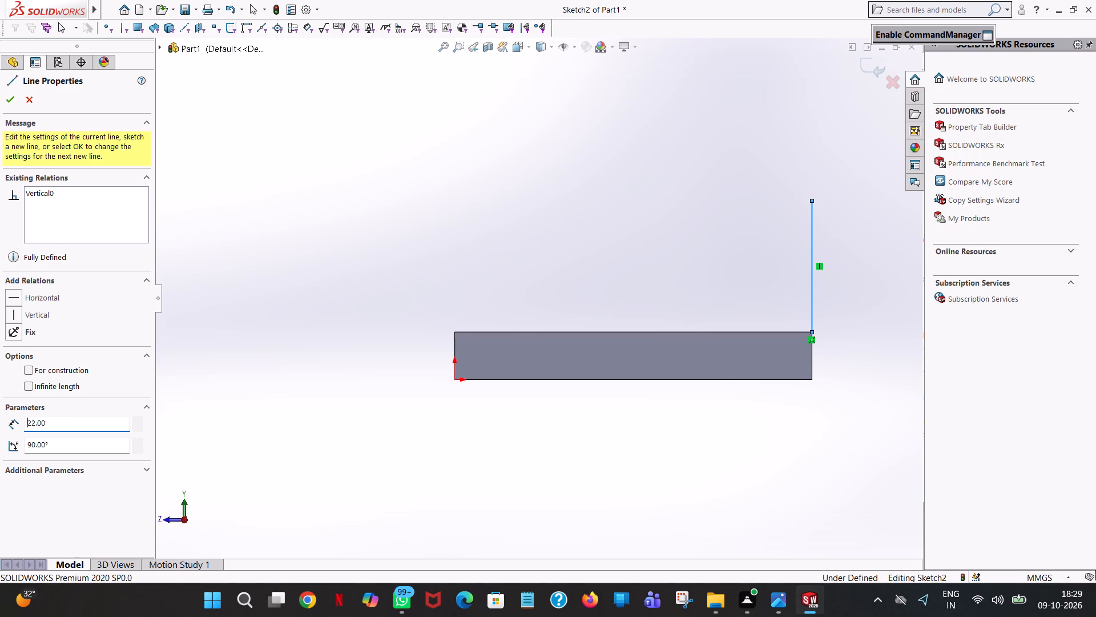
left_click(751, 198)
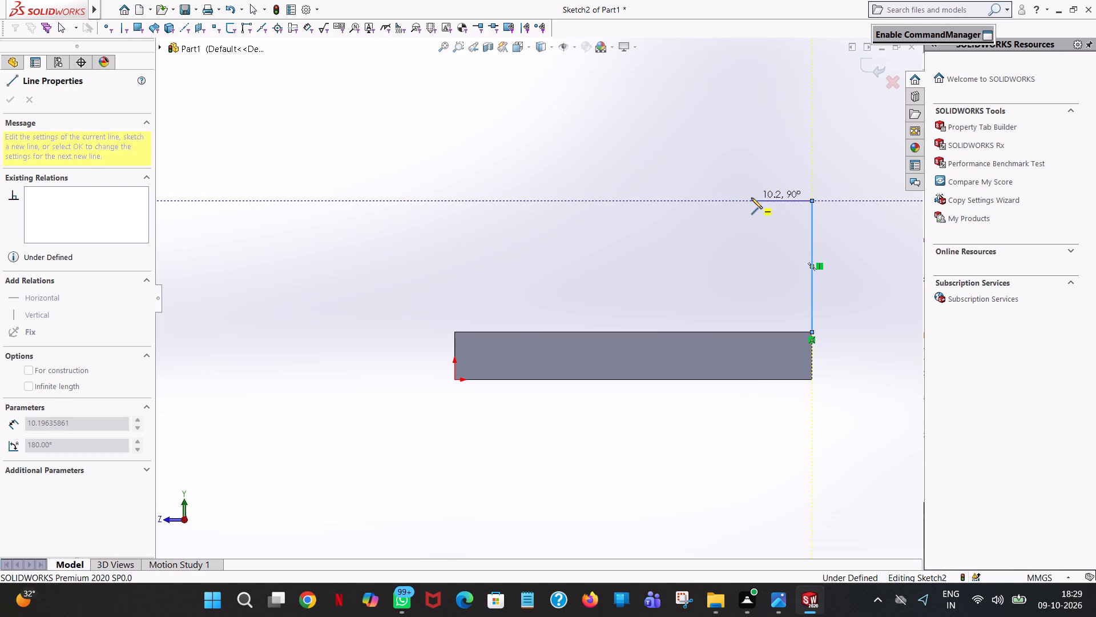
type("15")
key("Return")
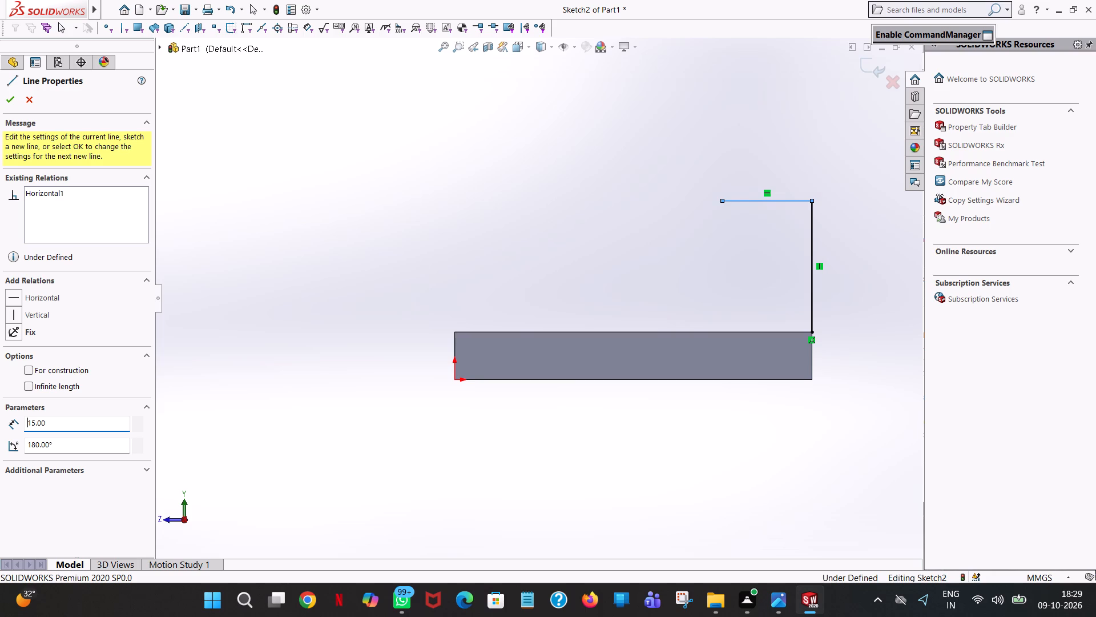
right_click(751, 198)
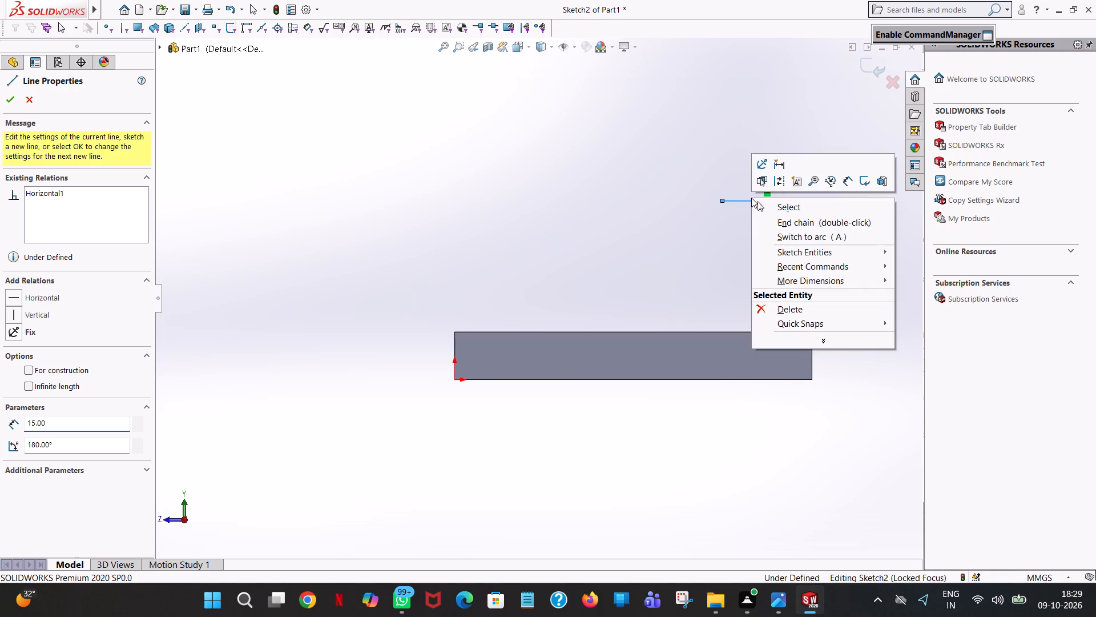
left_click(763, 205)
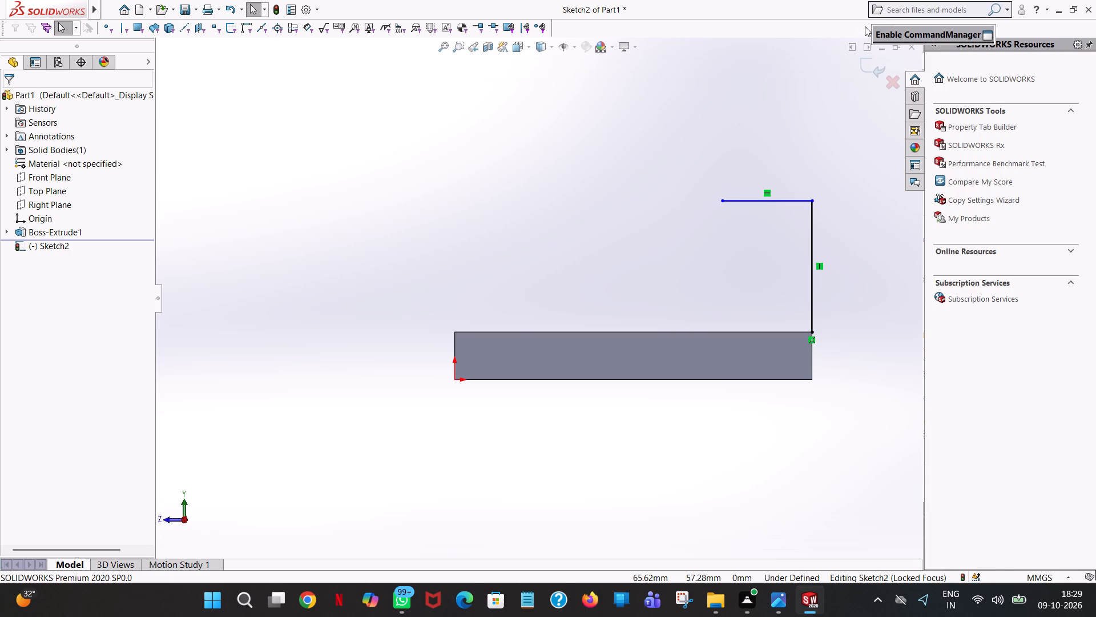
Draw a 40 mm line forward along the plate's top edge from the rear corner, and a sloped line up to the 15 mm line's end.
left_click(889, 85)
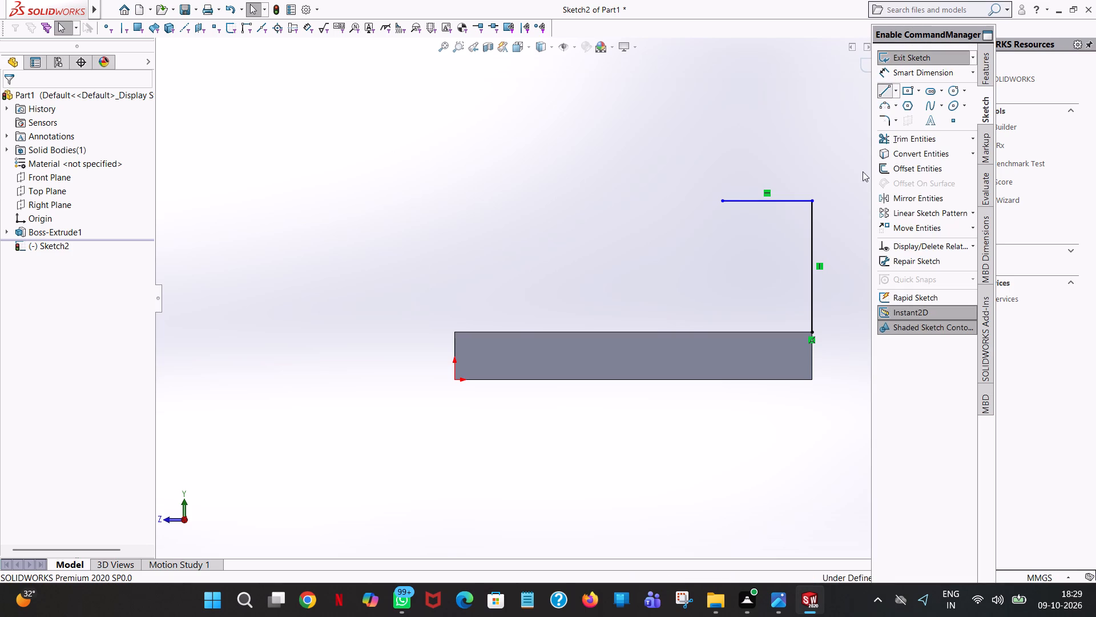
left_click(812, 330)
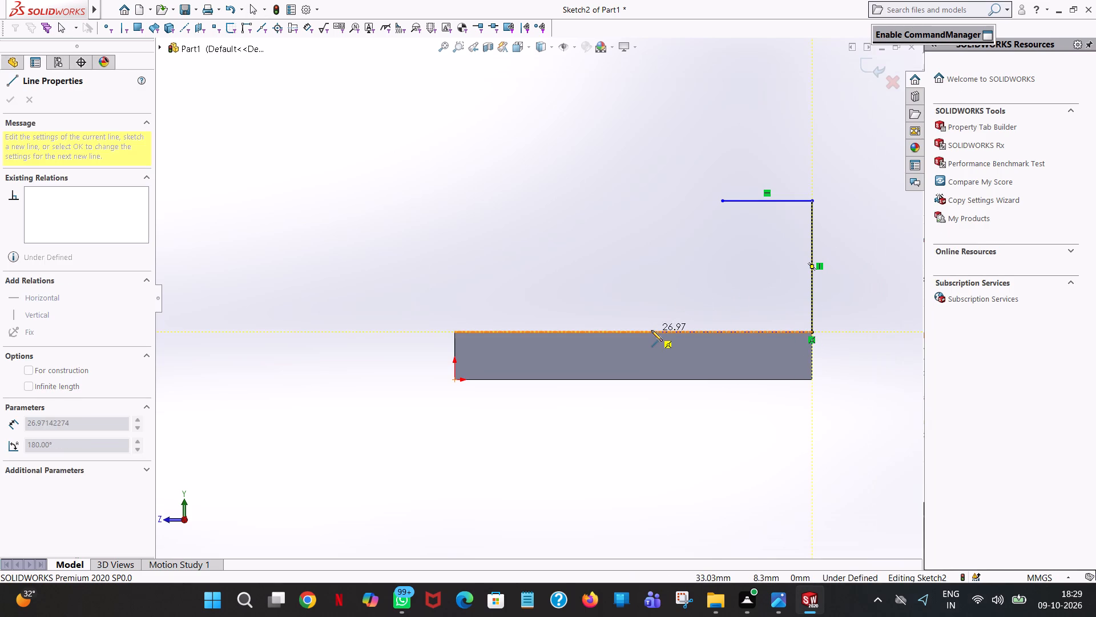
left_click(556, 330)
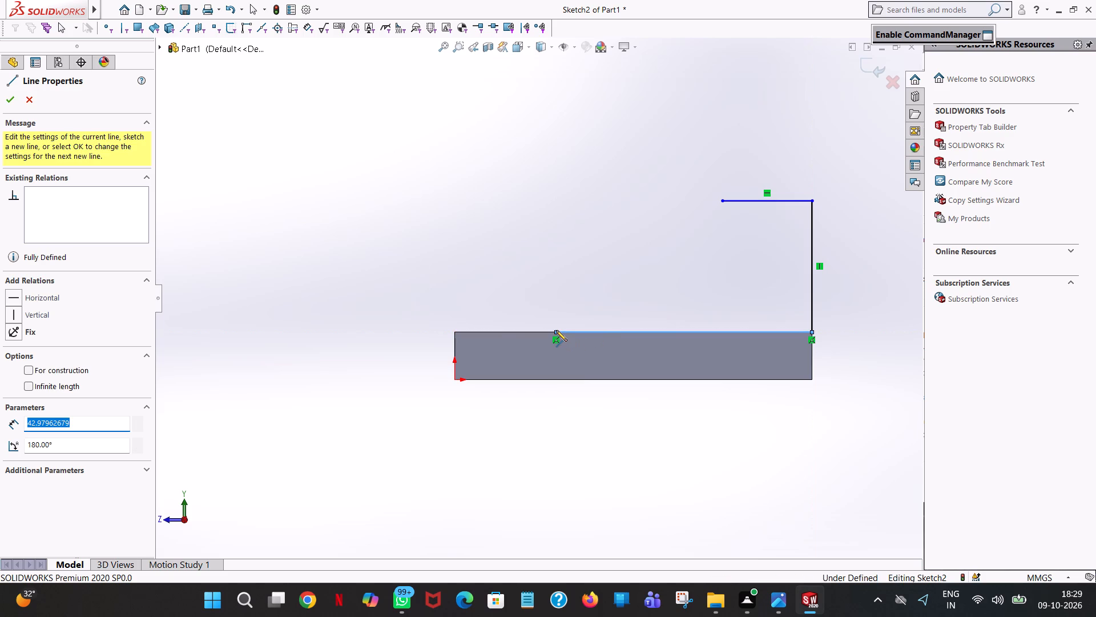
type("40")
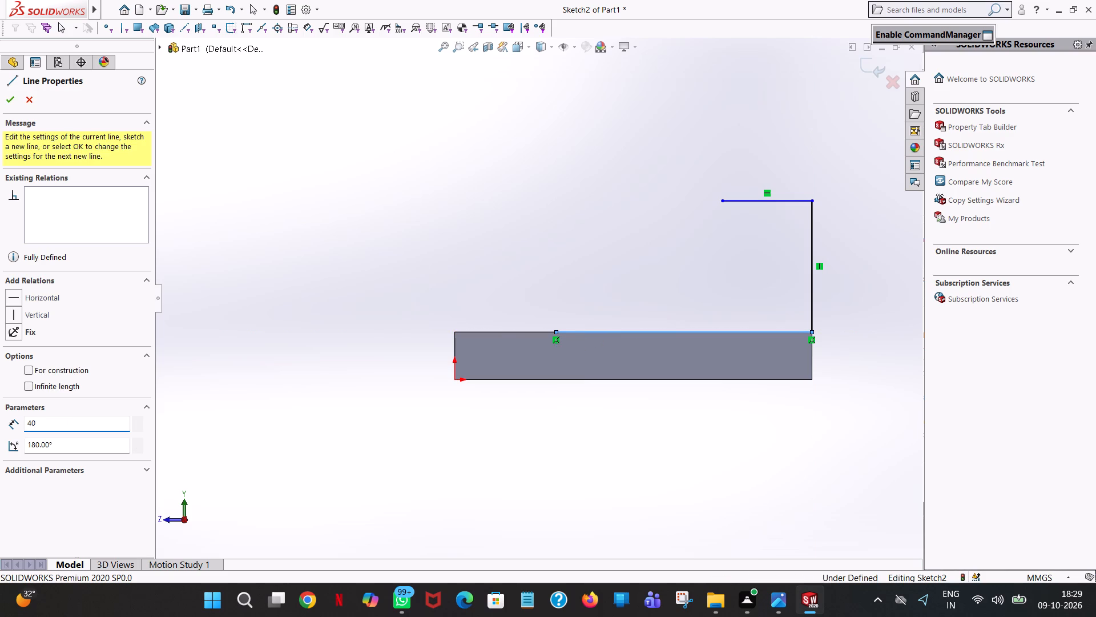
key("Return")
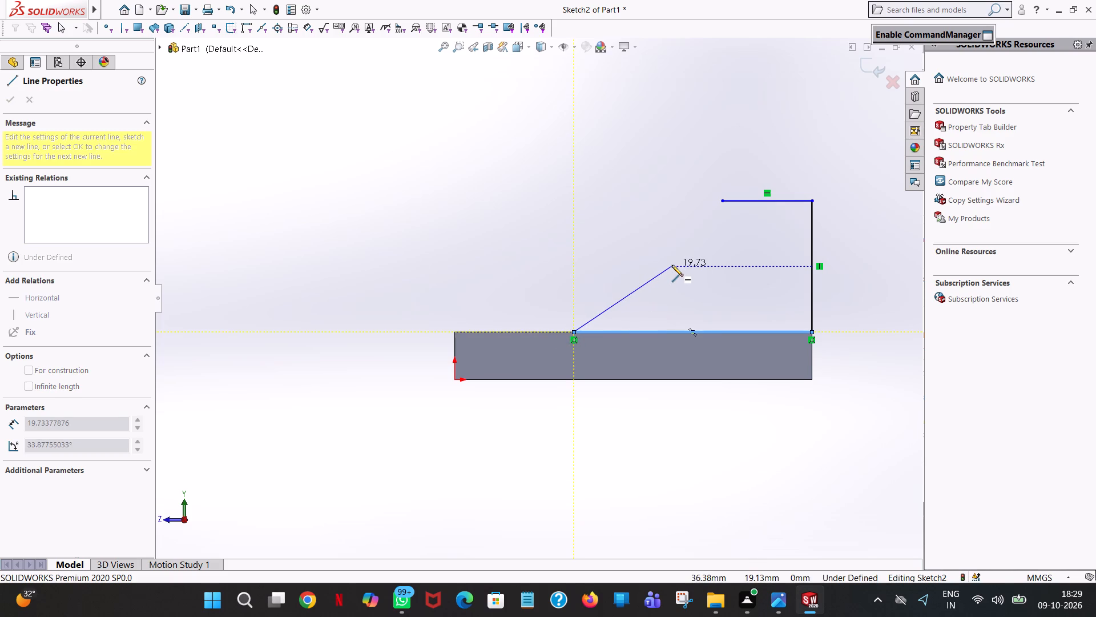
left_click(724, 201)
right_click(724, 201)
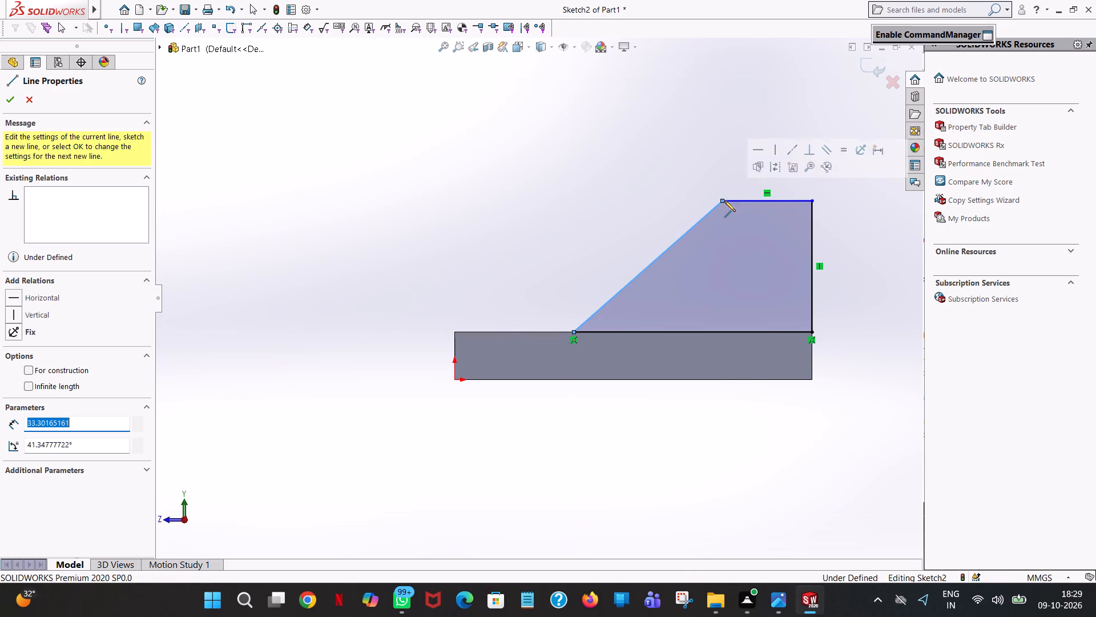
left_click(746, 209)
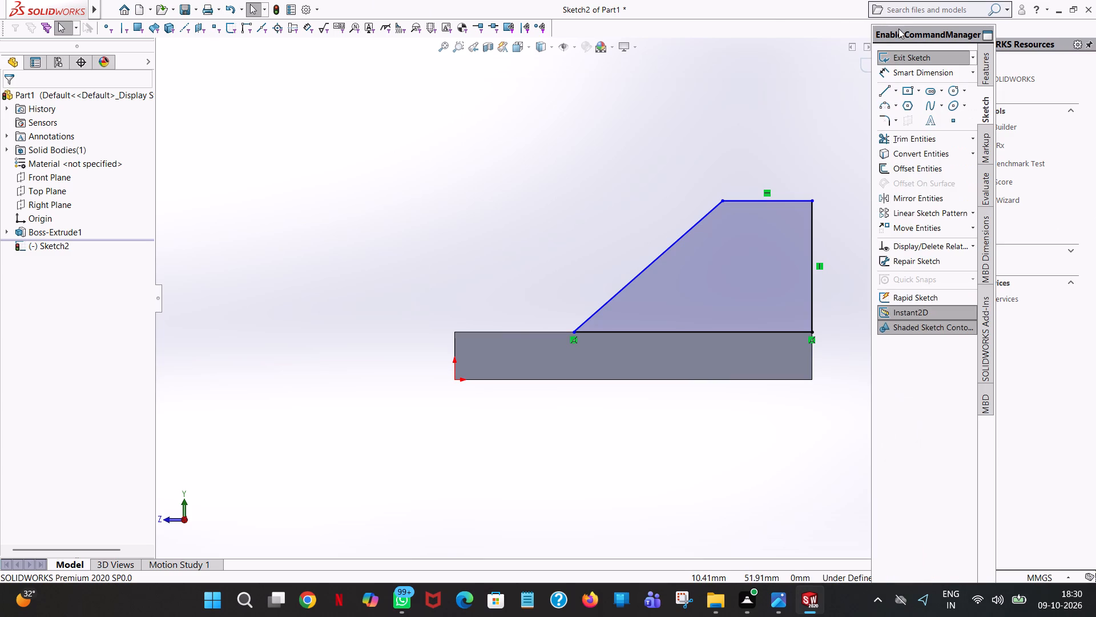
Extrude the closed profile as a blind boss 15 mm deep, with the direction reversed so it lies over the plate.
left_click(987, 64)
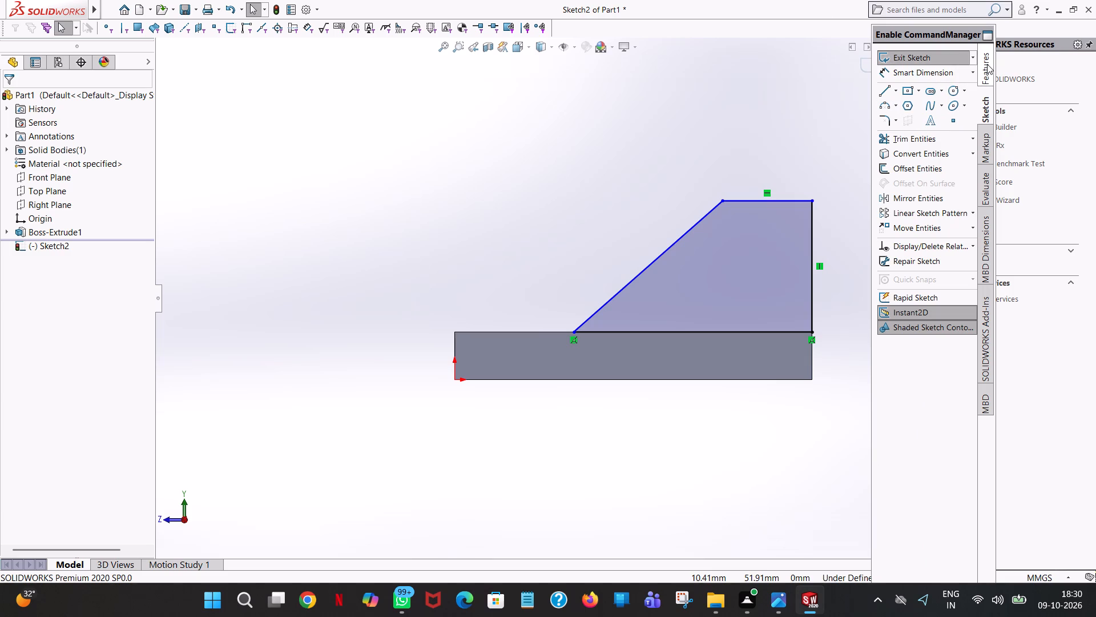
left_click(882, 63)
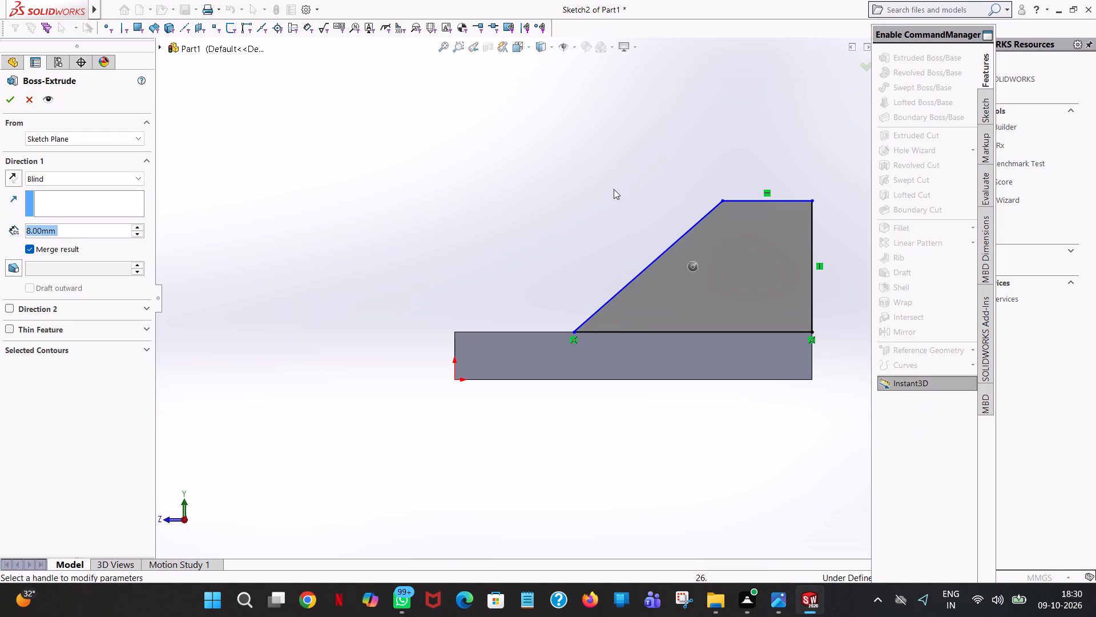
middle_click_drag(616, 197, 723, 266)
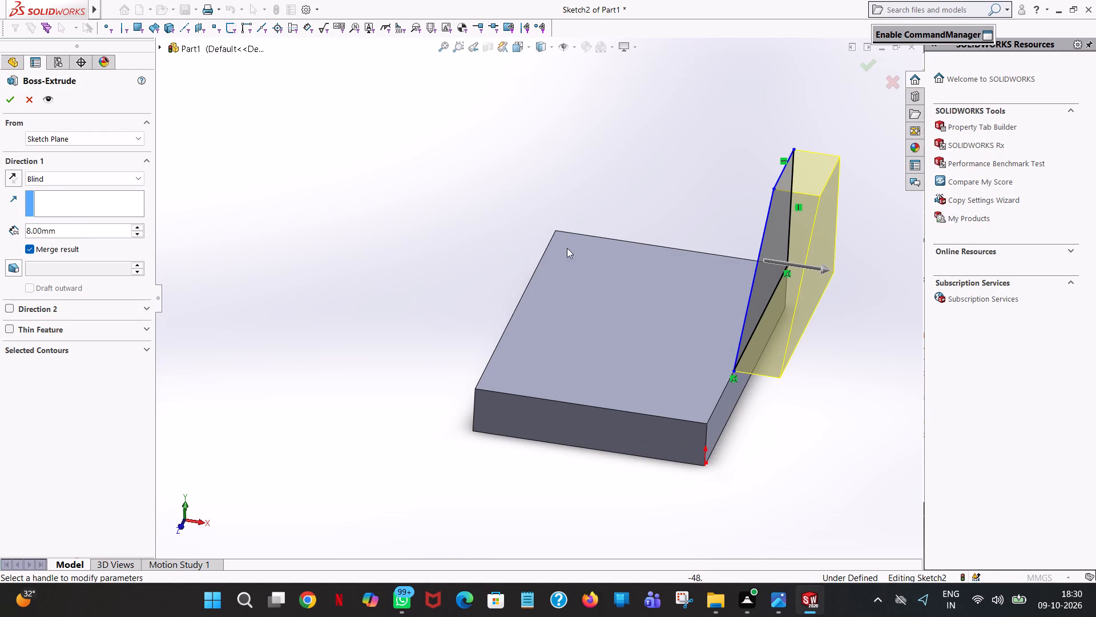
left_click(11, 179)
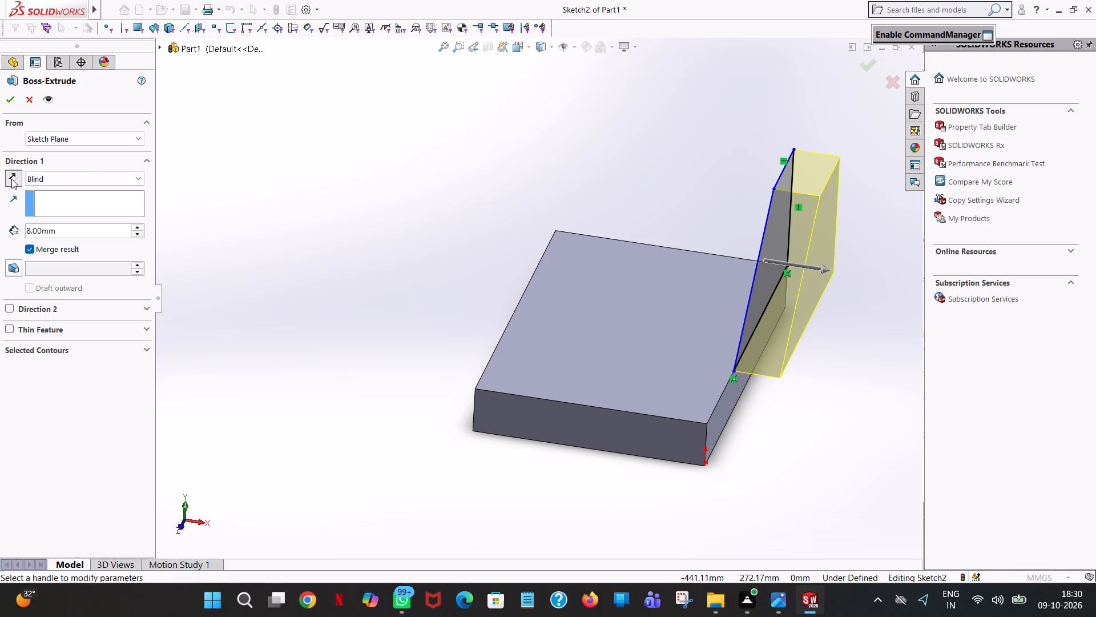
double_click(56, 233)
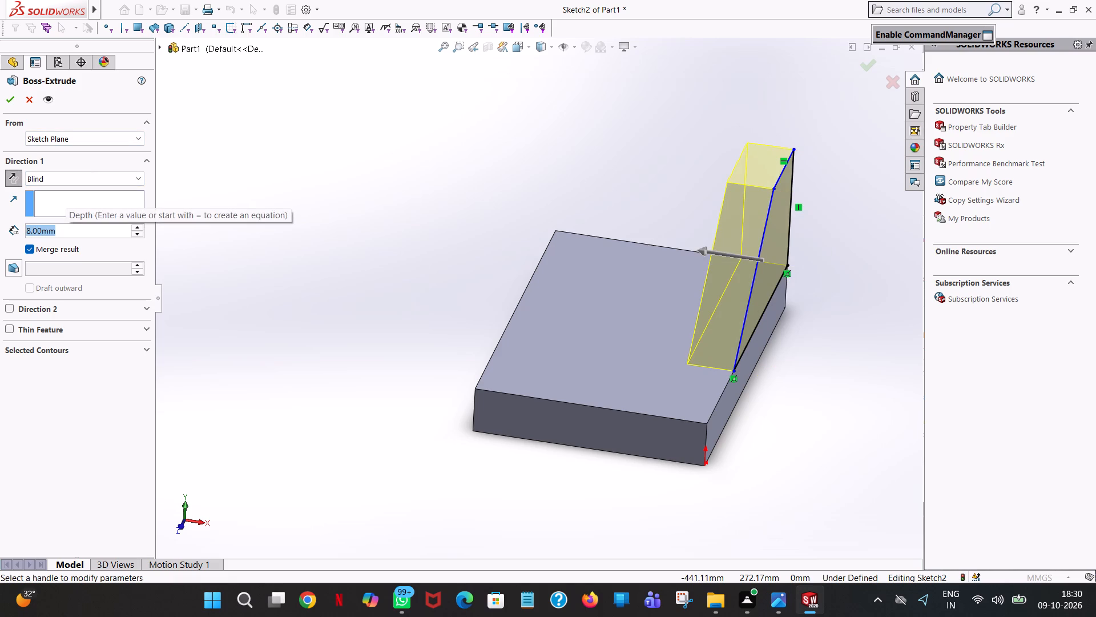
type("15")
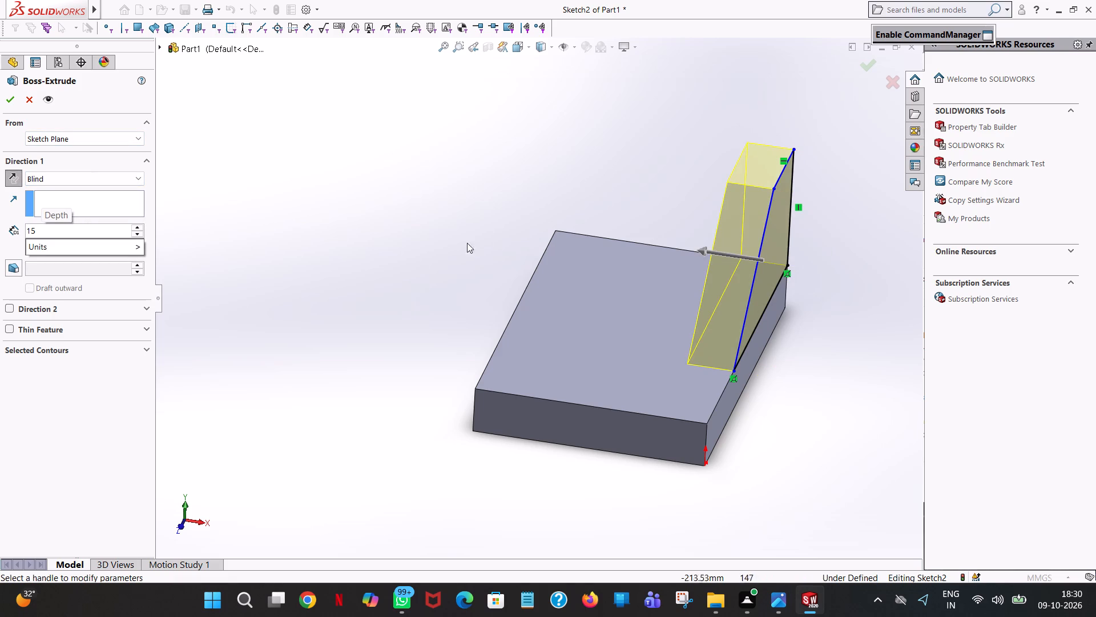
left_click(642, 172)
middle_click_drag(657, 170, 648, 171)
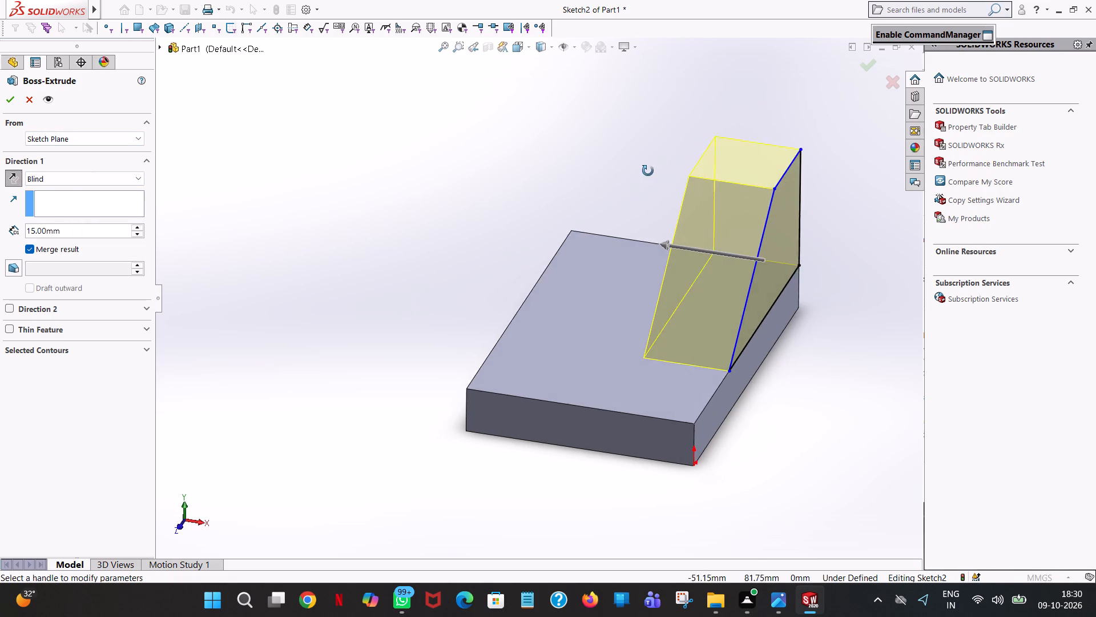
middle_click_drag(648, 171, 602, 171)
scroll(602, 171, "up", 1)
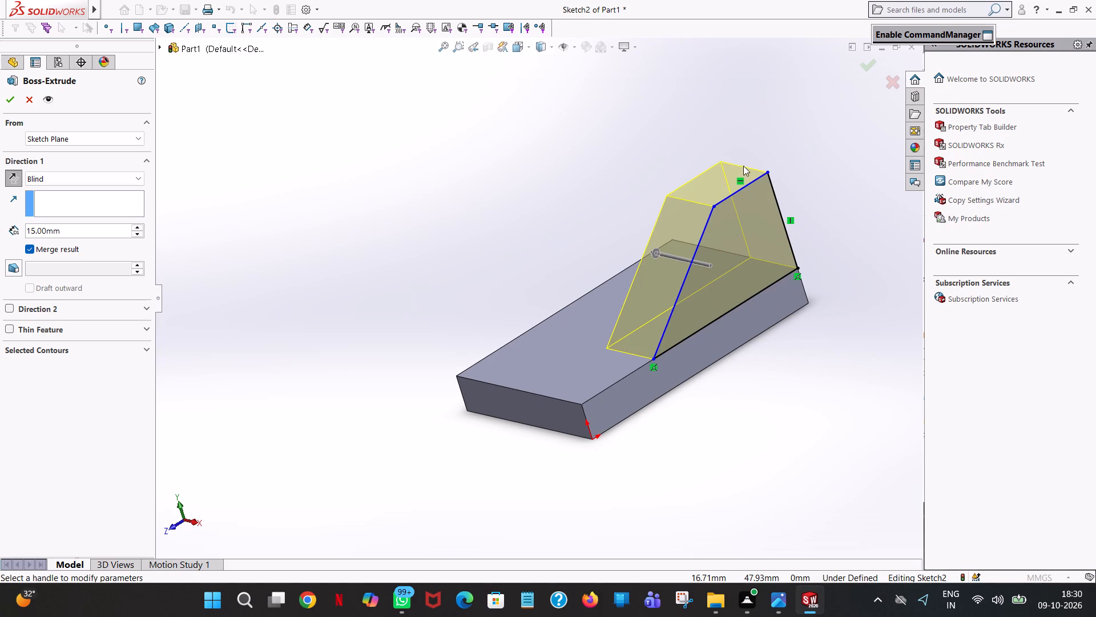
left_click(13, 100)
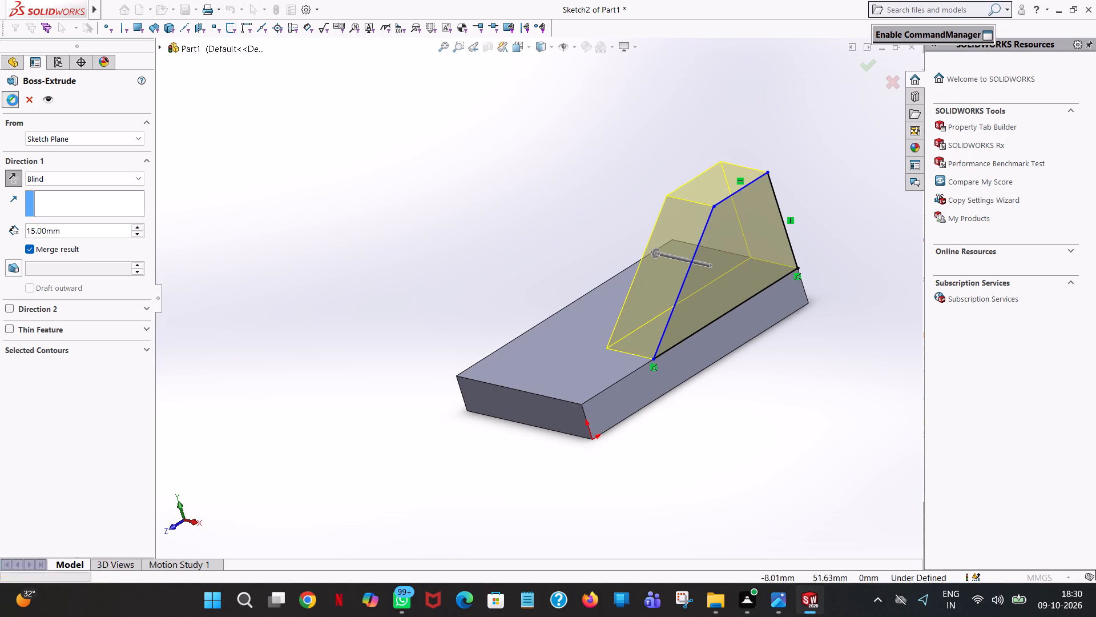
left_click(580, 170)
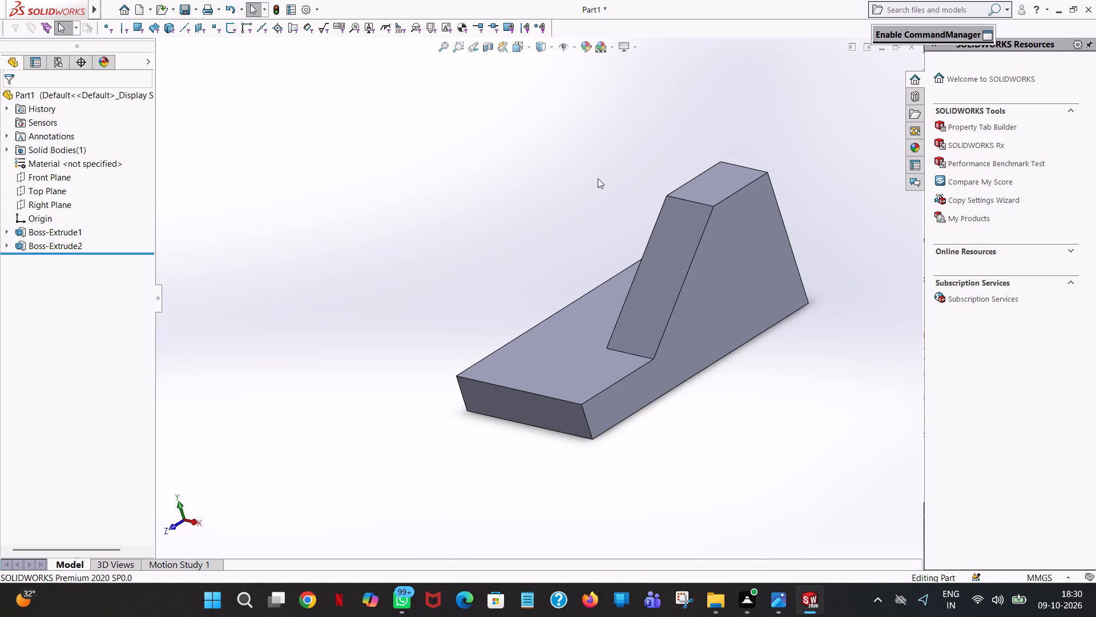
In a new boss-extrude sketch on the plate's opposite long side face, trace the upright's outline: 22 mm vertical, 15 mm horizontal, slope and base line.
middle_click_drag(598, 178, 748, 129)
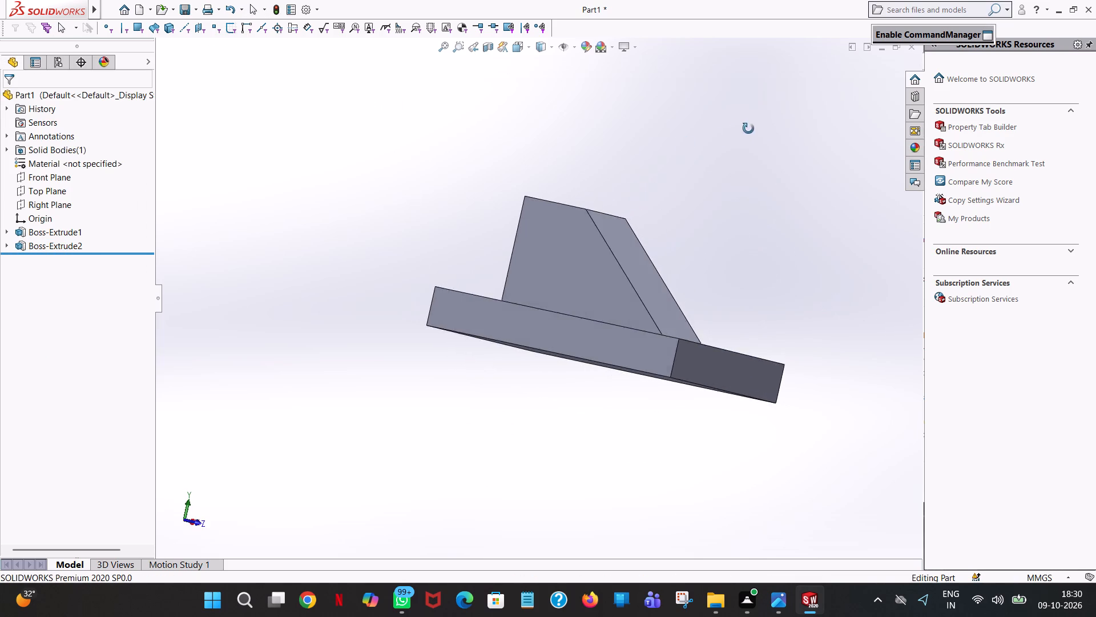
middle_click_drag(748, 129, 817, 154)
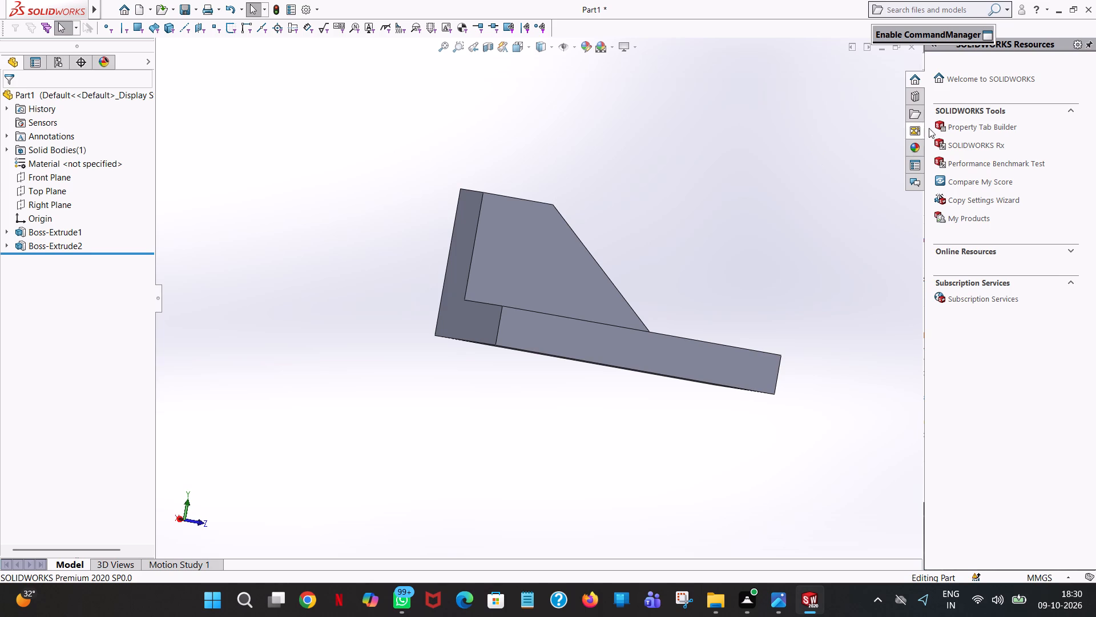
left_click(943, 57)
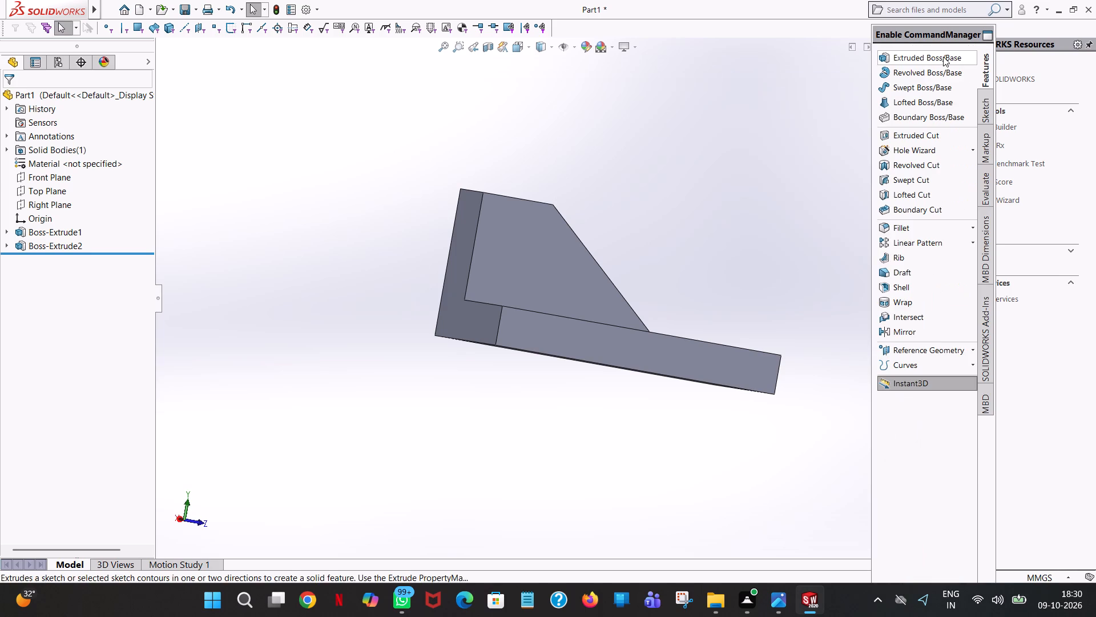
left_click(555, 323)
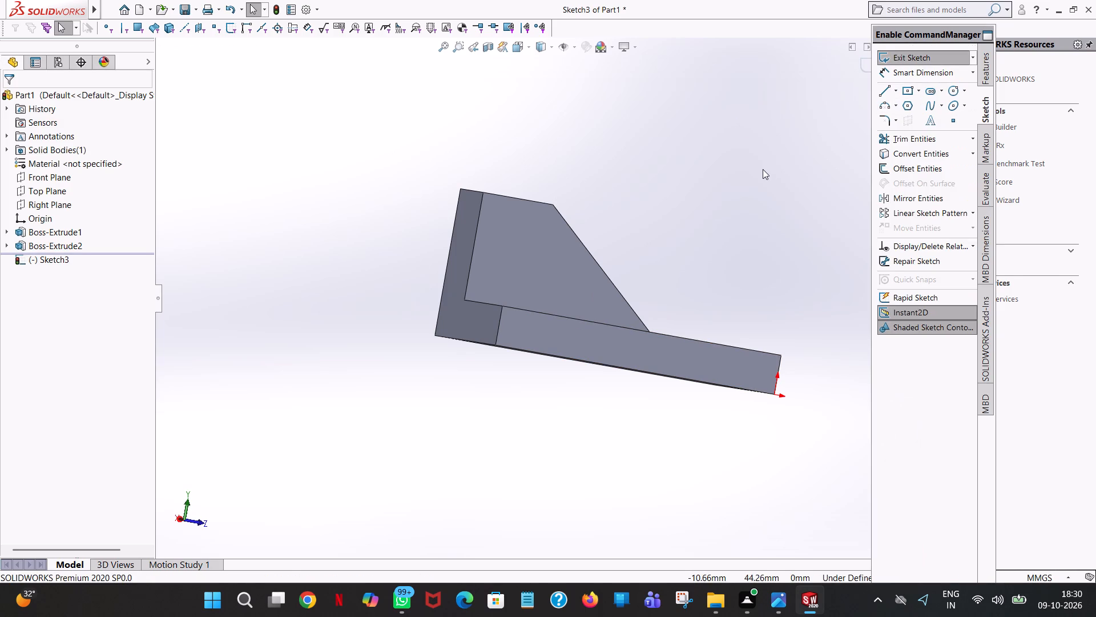
left_click(531, 47)
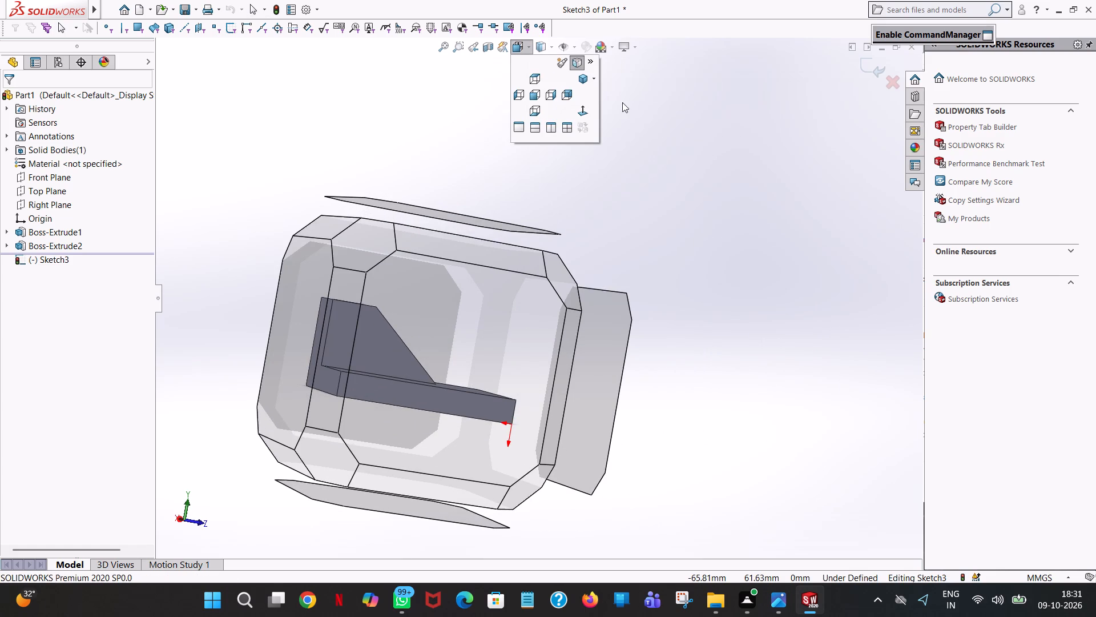
left_click(579, 106)
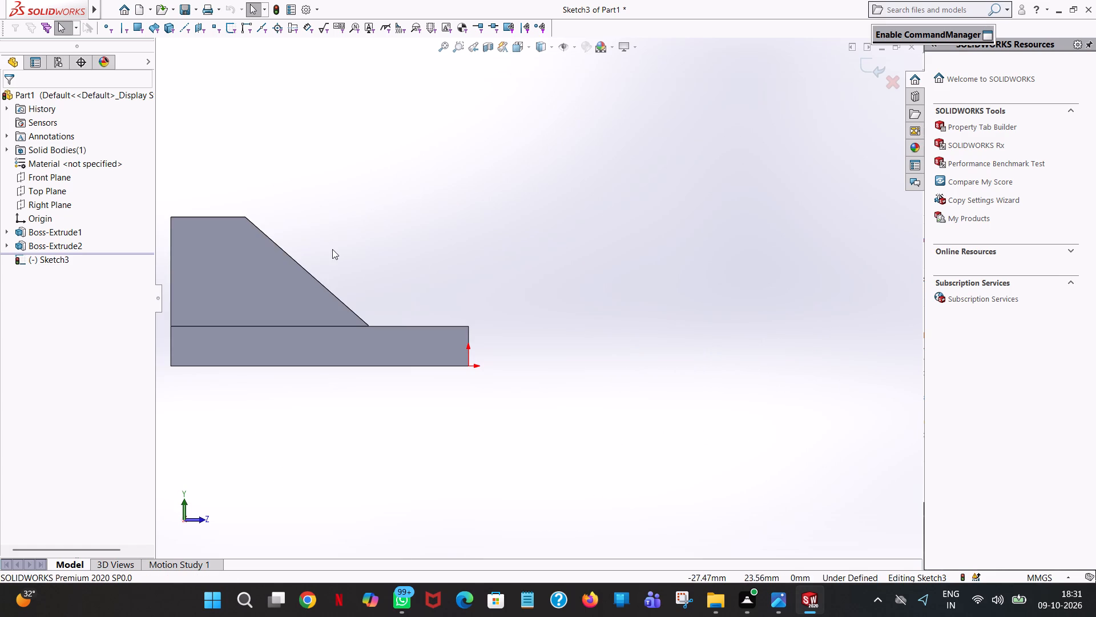
middle_click_drag(245, 265, 517, 304, "ctrl")
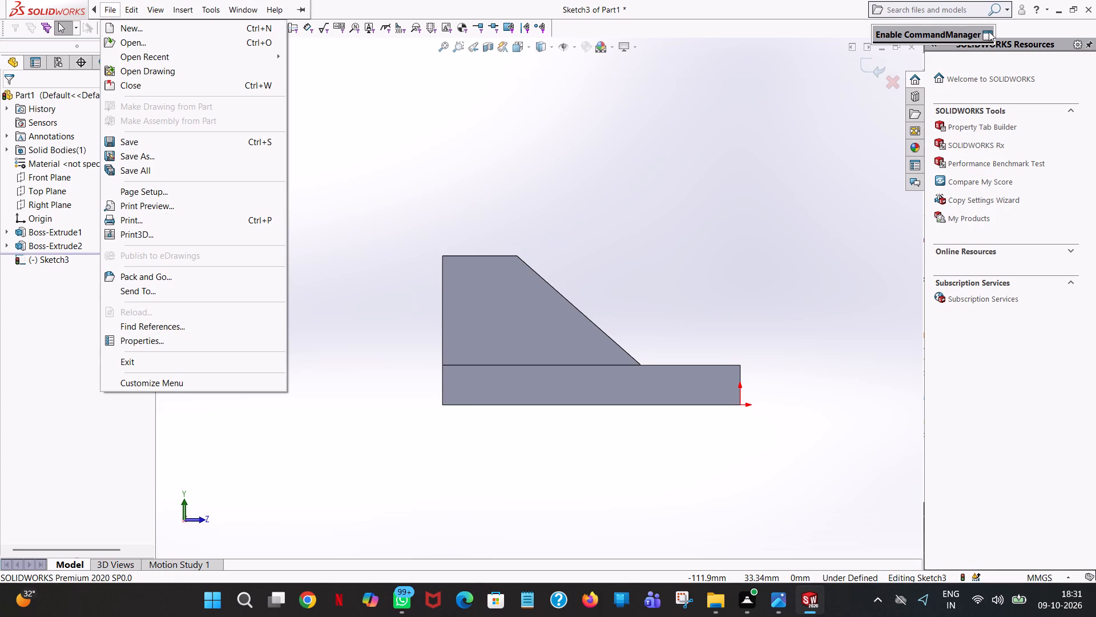
left_click(970, 38)
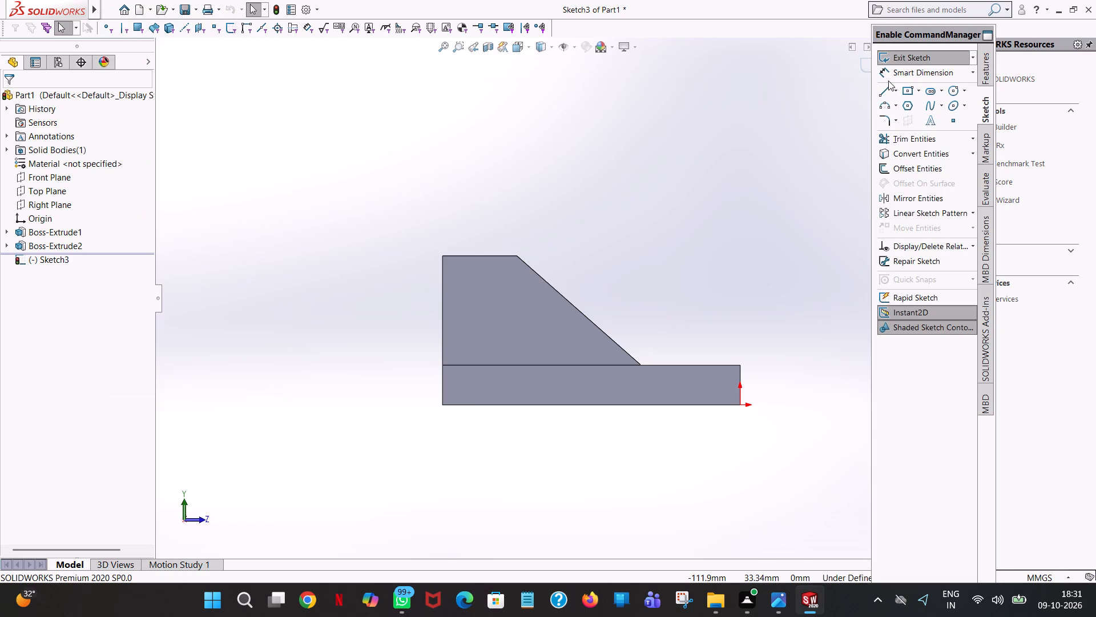
left_click(884, 90)
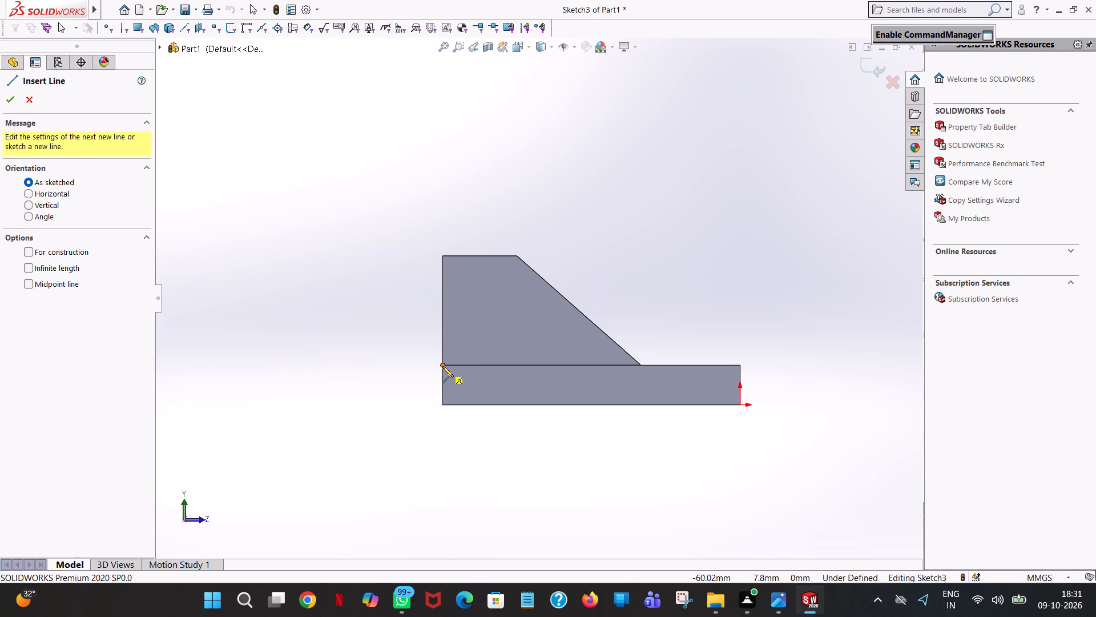
left_click(442, 366)
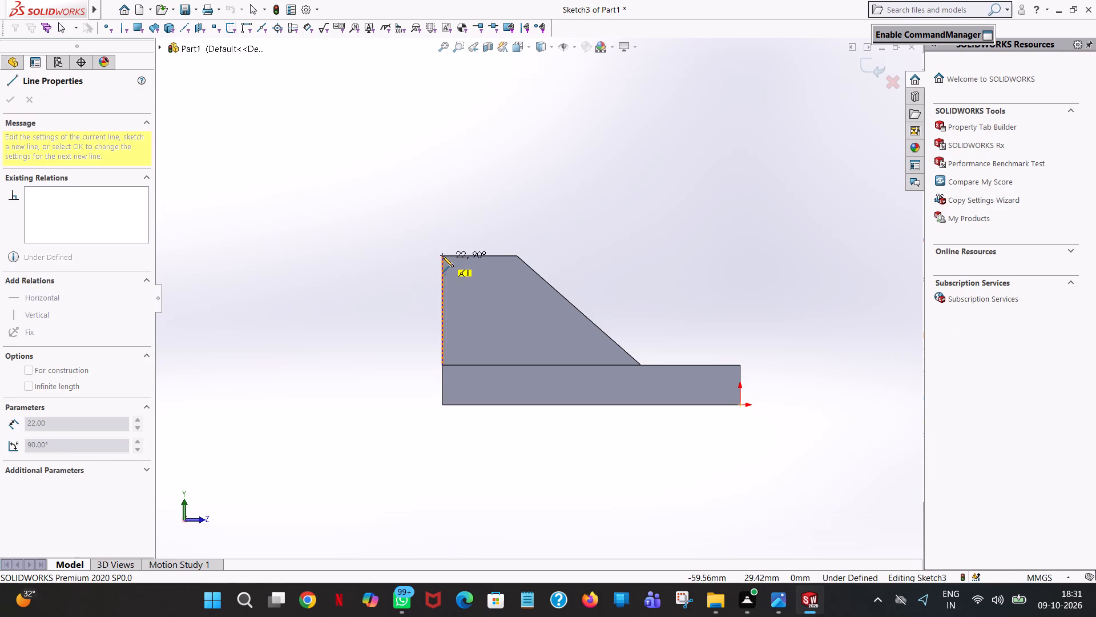
left_click(442, 255)
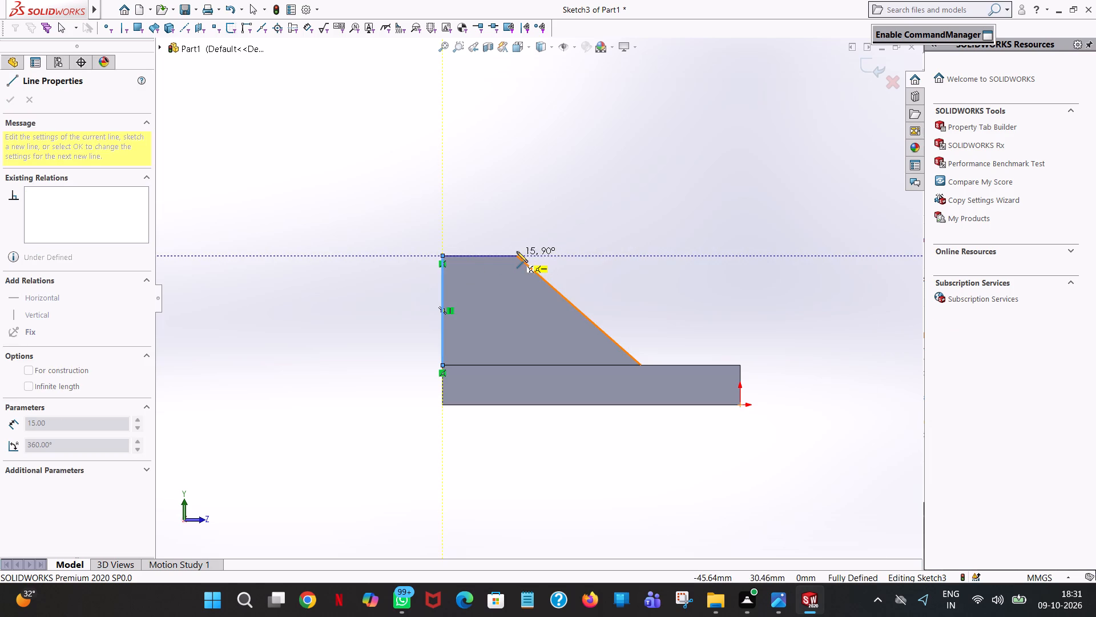
left_click(517, 255)
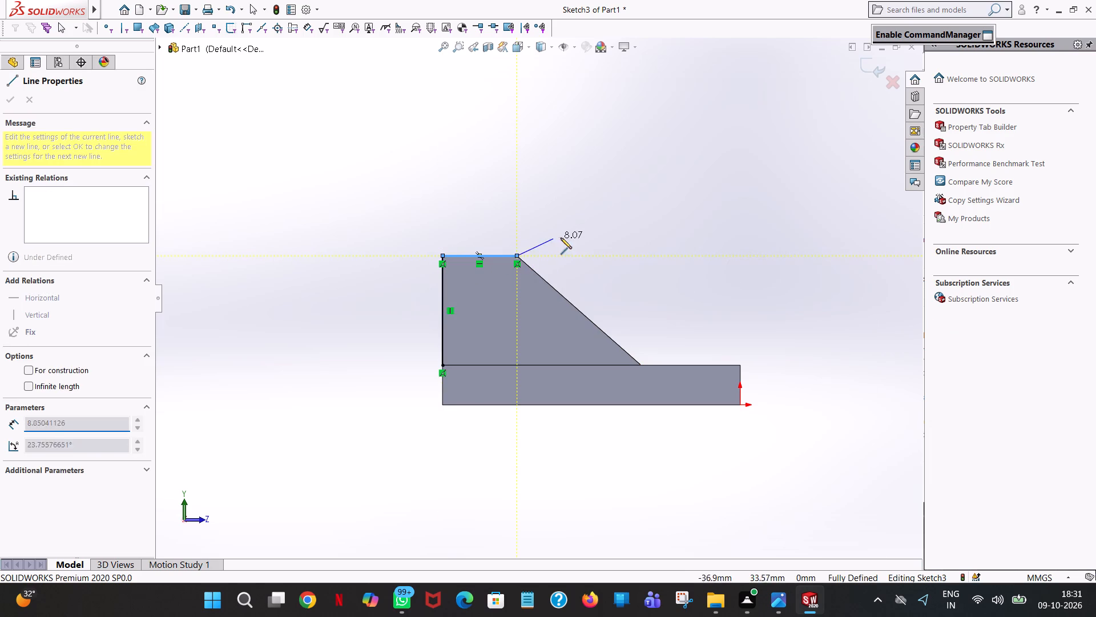
left_click(640, 363)
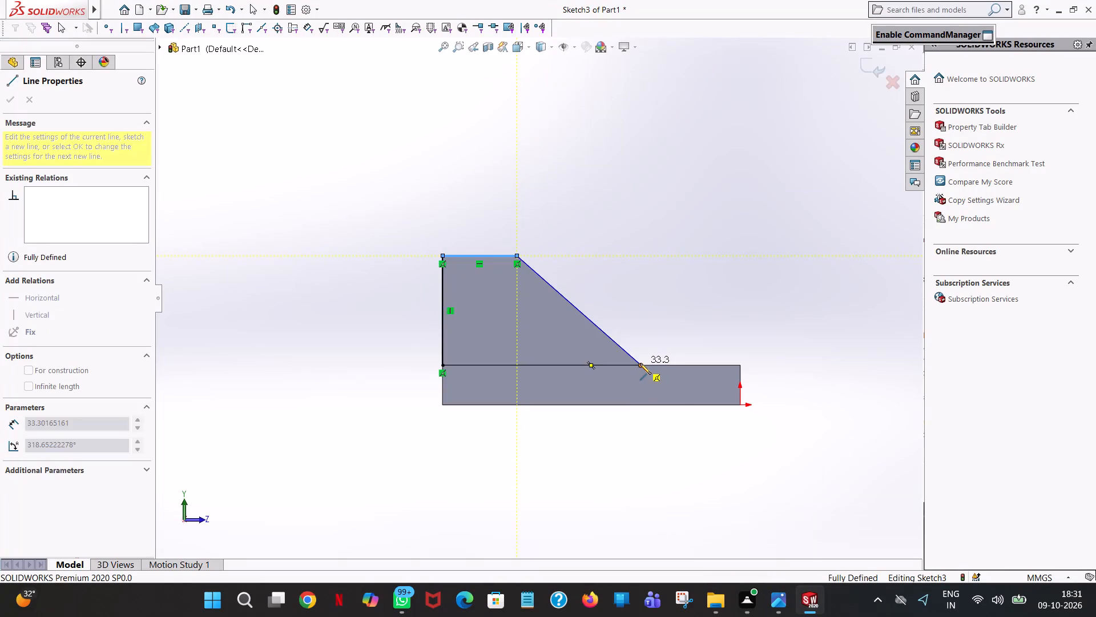
left_click(439, 362)
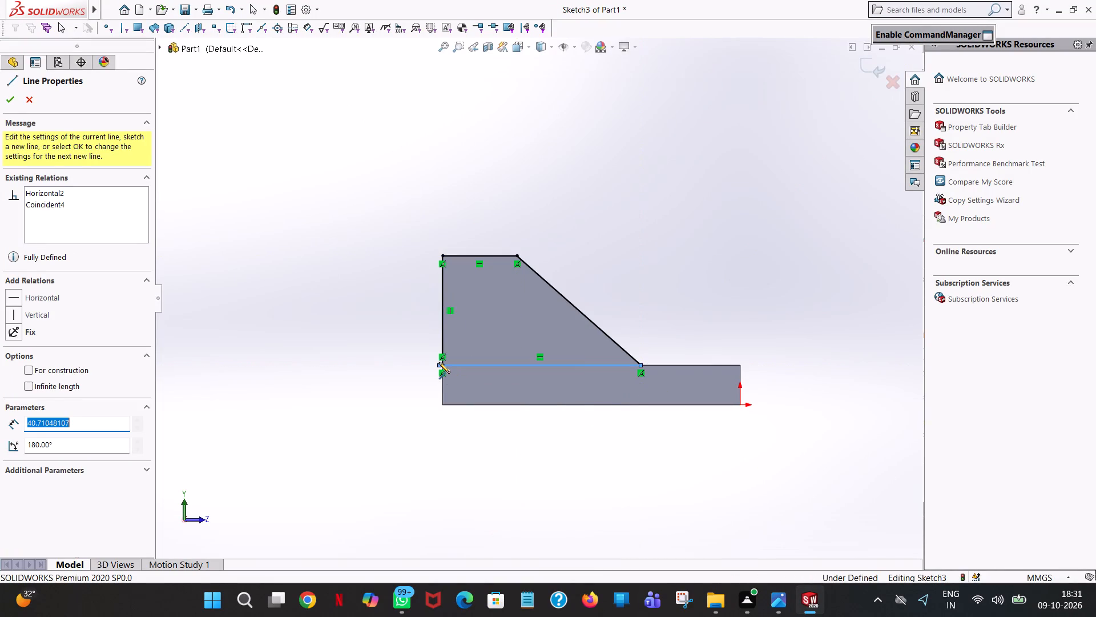
right_click(439, 362)
left_click(479, 371)
Trim the short end of the base line that overshoots the rear vertical line, using Trim to closest.
scroll(426, 368, "down", 4)
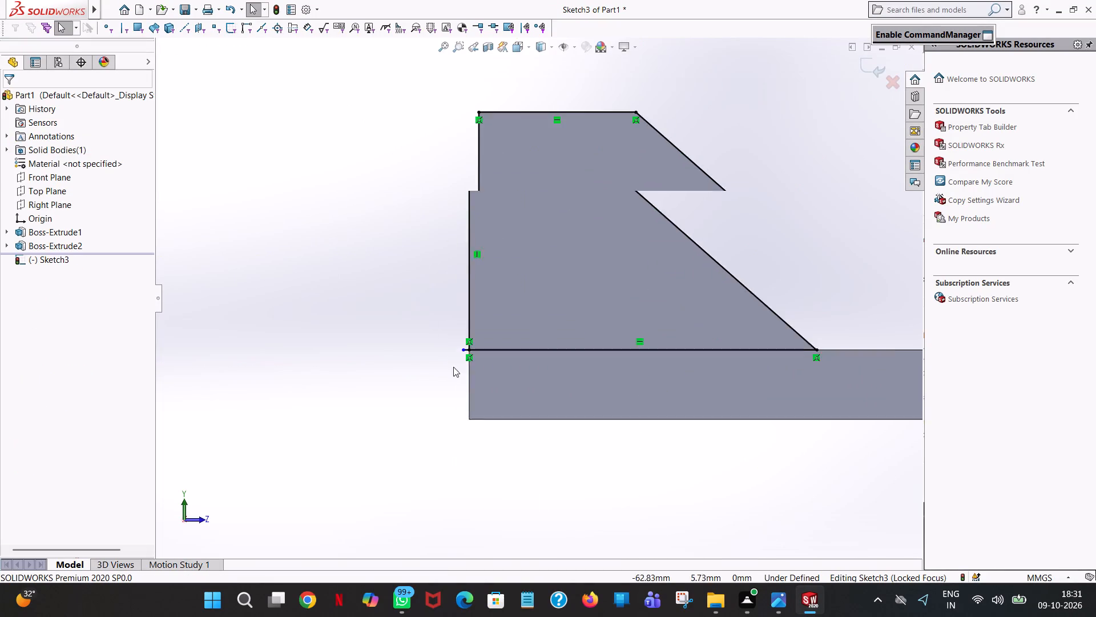
scroll(453, 367, "down", 1)
scroll(518, 311, "down", 4)
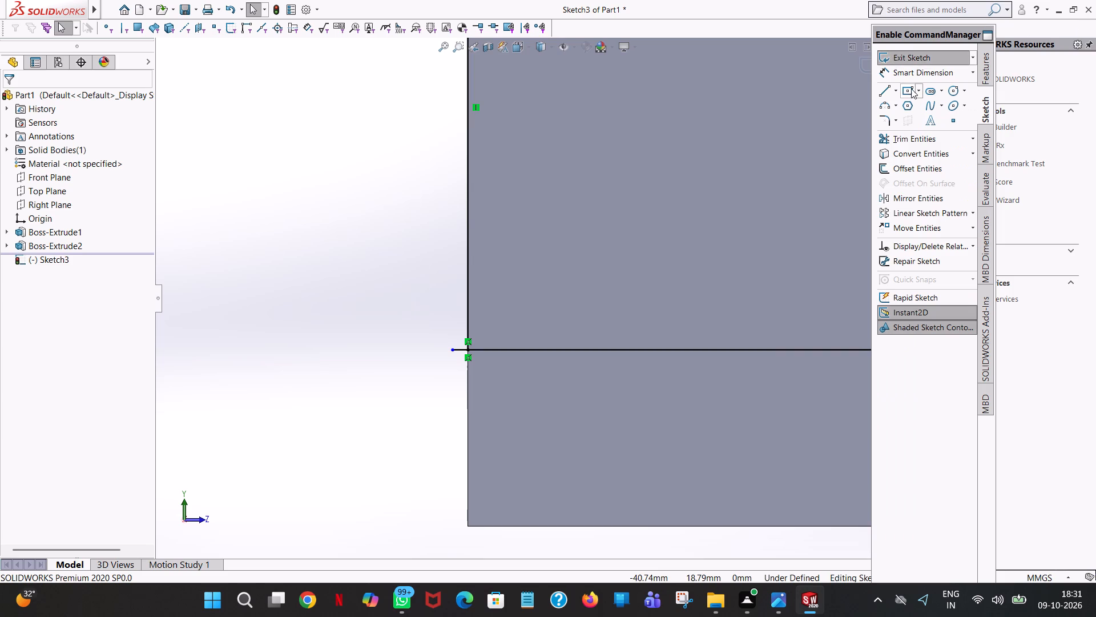
left_click(936, 138)
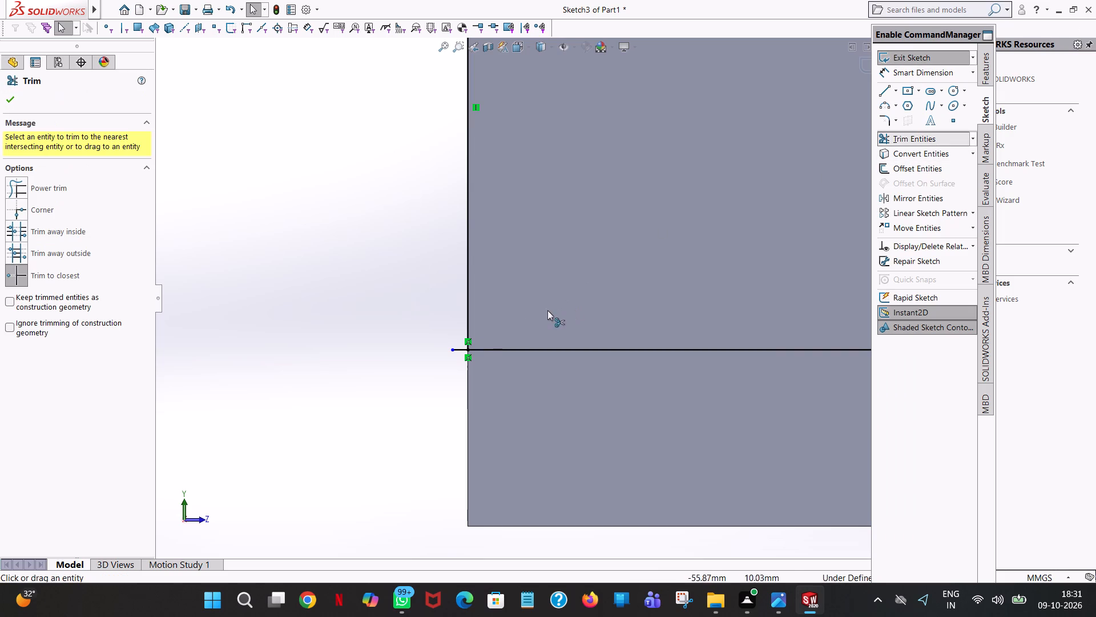
left_click(453, 347)
scroll(508, 344, "up", 4)
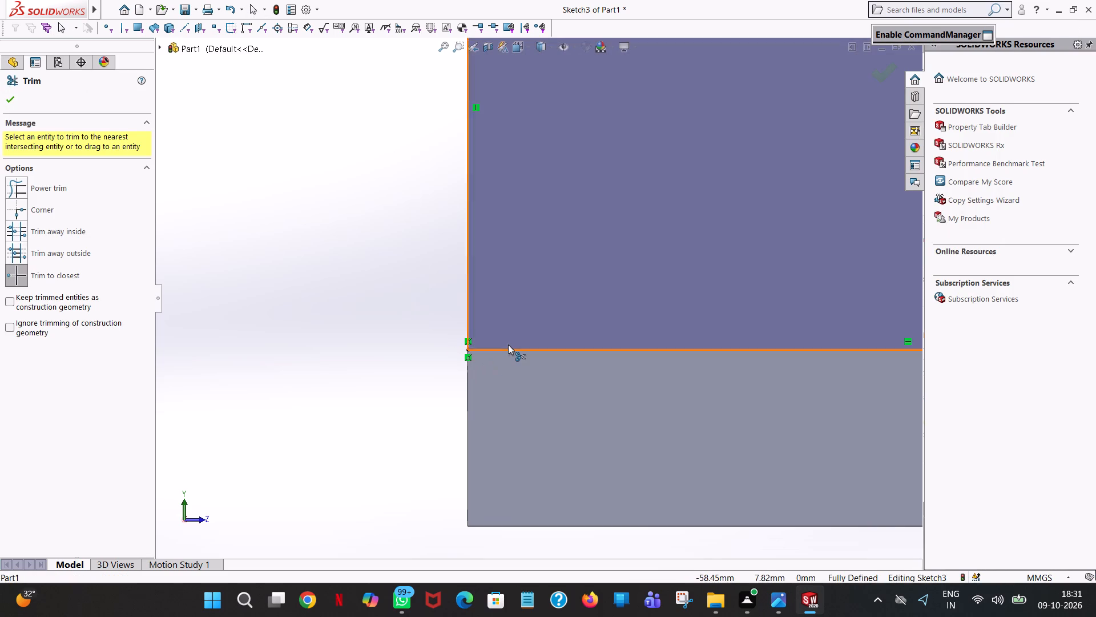
Extrude the second upright's closed profile as a blind boss 15 mm deep, with the direction reversed so it lies over the plate.
scroll(508, 344, "up", 13)
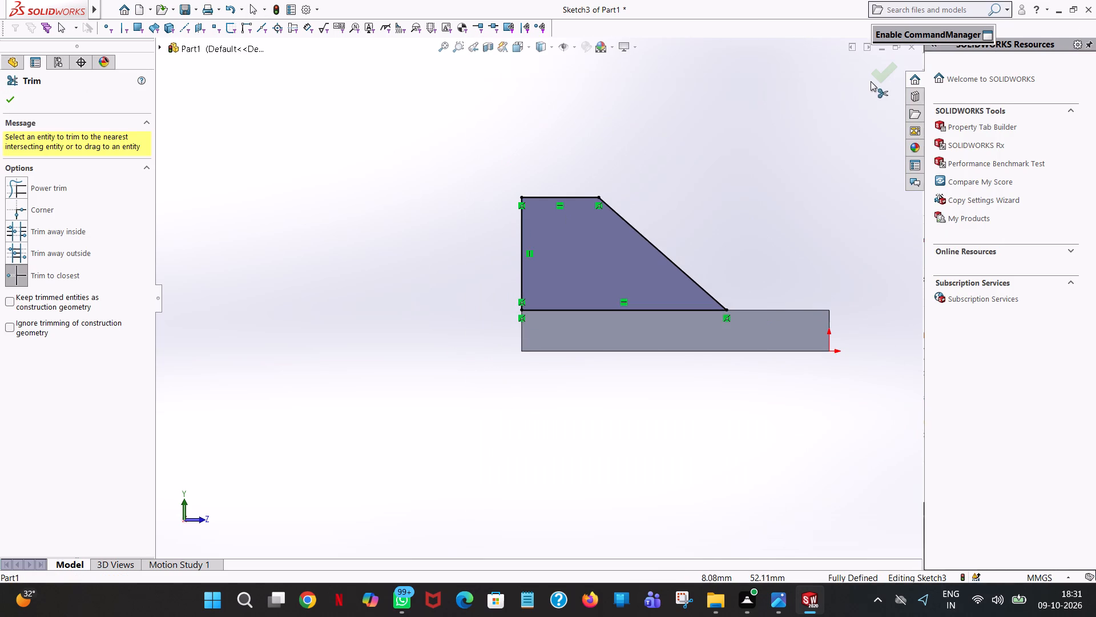
left_click(871, 79)
middle_click_drag(829, 205, 796, 235)
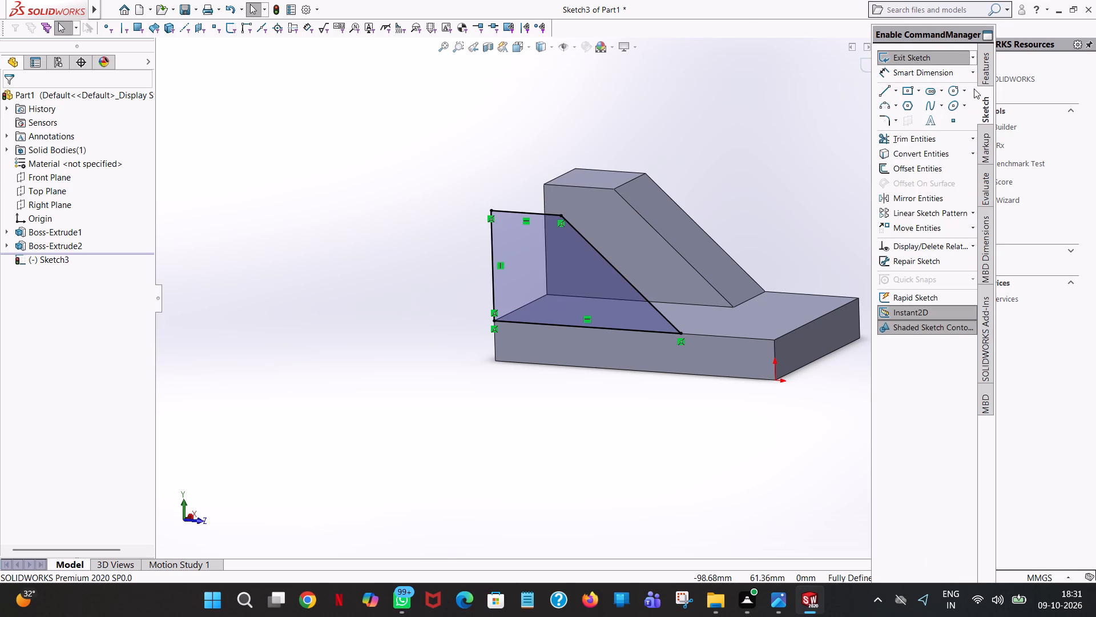
left_click(986, 72)
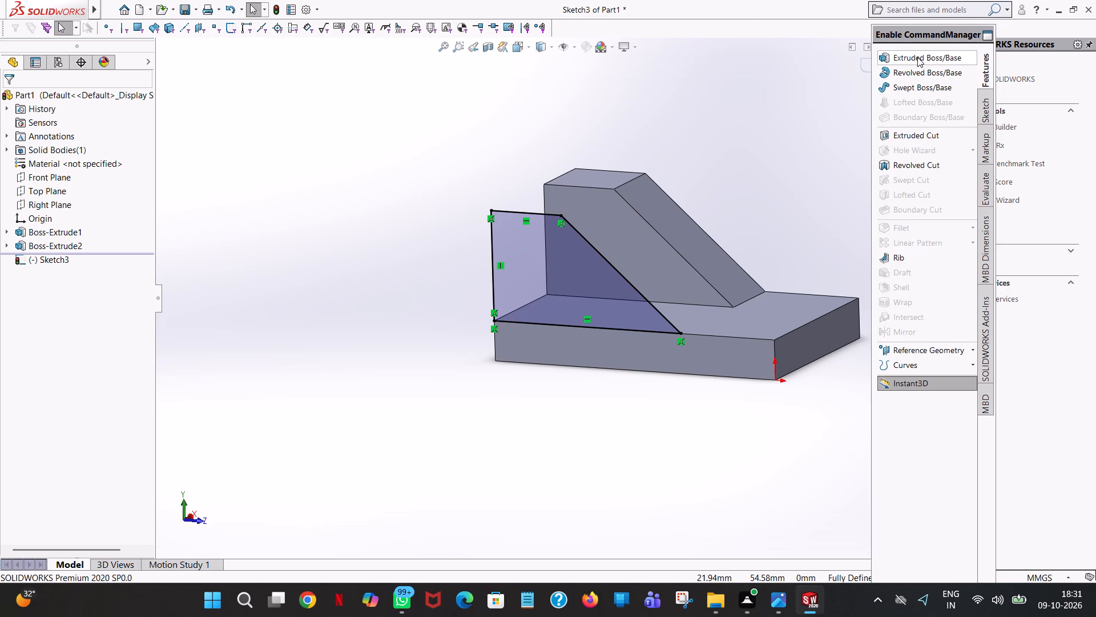
left_click(917, 57)
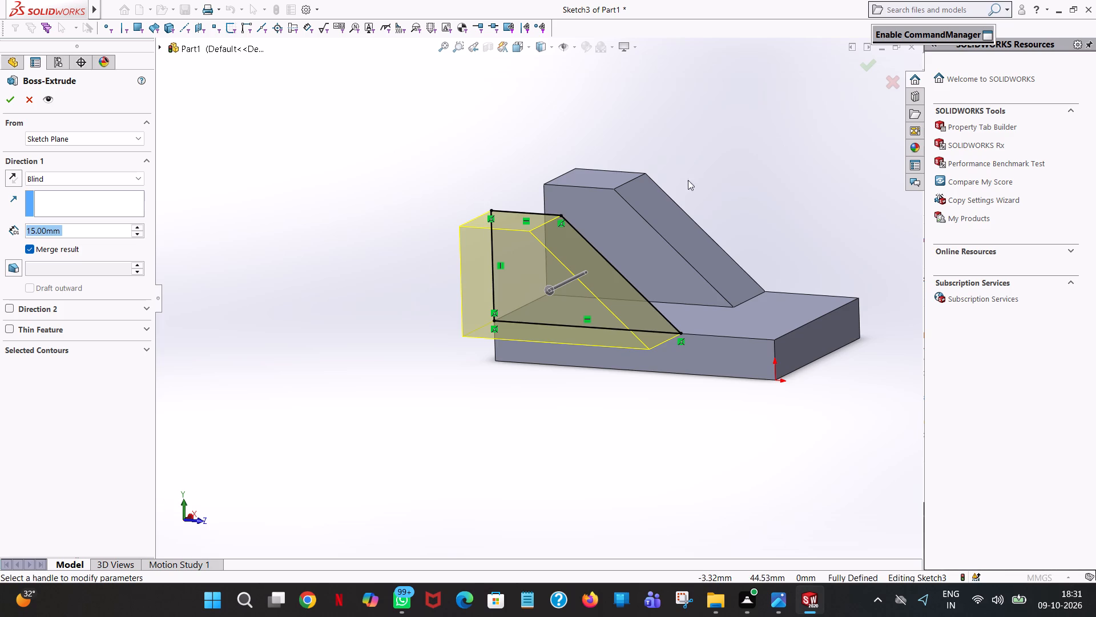
left_click(7, 178)
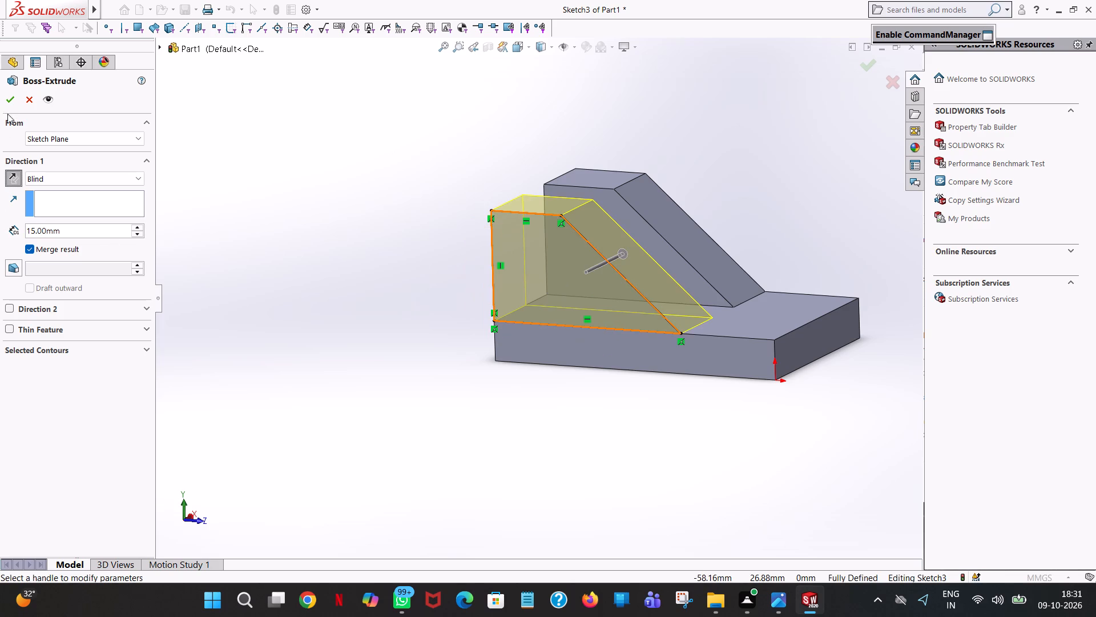
left_click(13, 98)
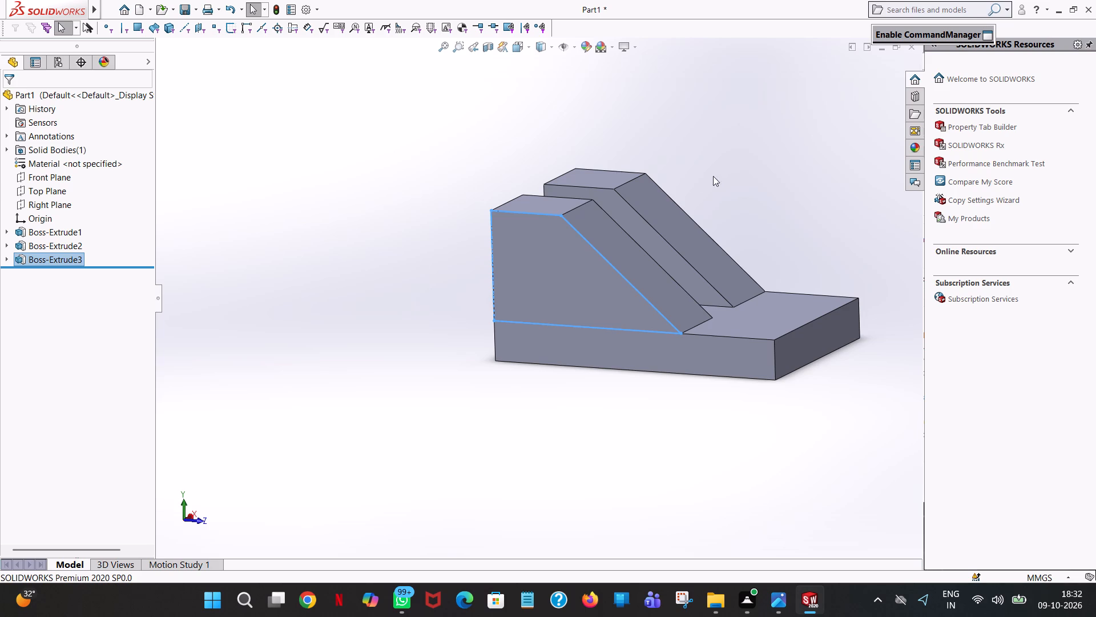
left_click(381, 131)
In a new boss-extrude sketch on the plate's top face, draw a closed 10 x 40 mm line rectangle filling the gap between the uprights.
middle_click_drag(428, 109, 438, 162)
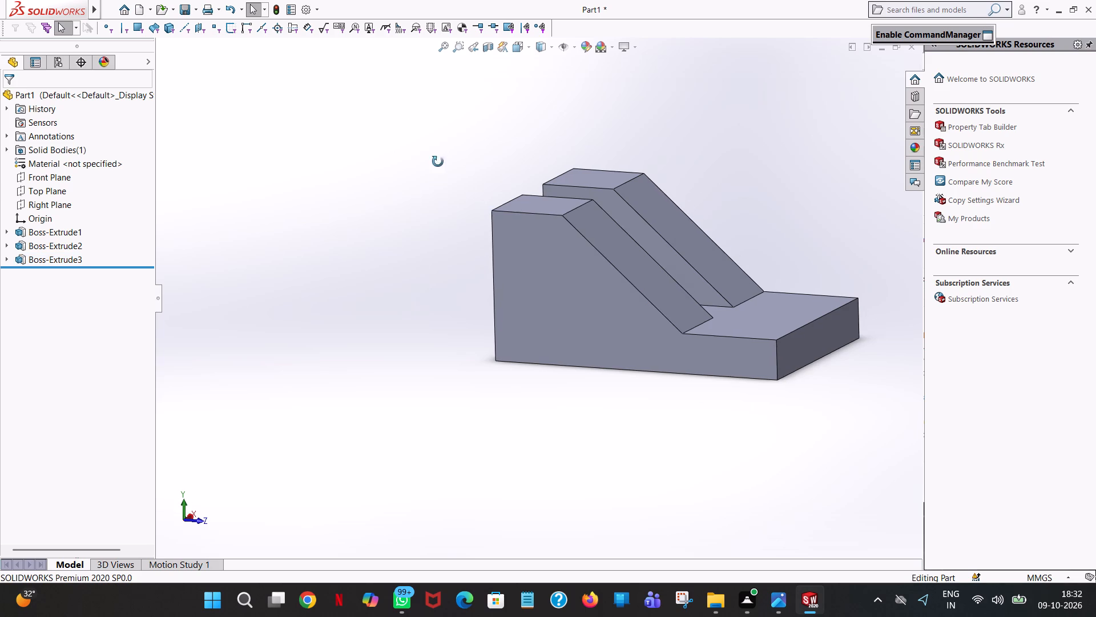
middle_click_drag(438, 162, 441, 289)
scroll(441, 288, "up", 1)
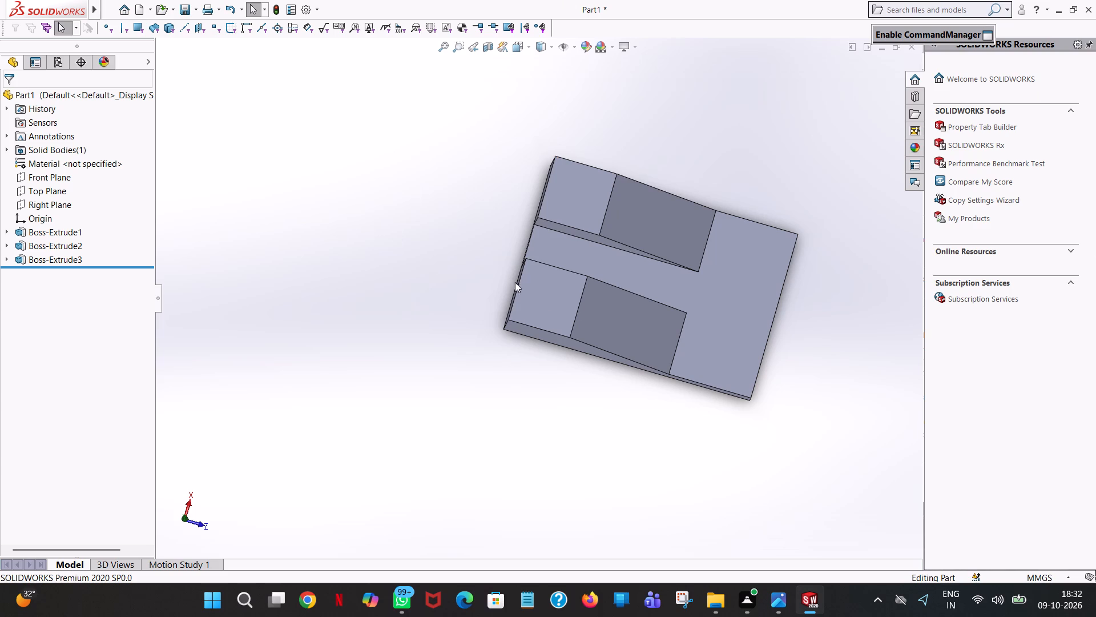
left_click(917, 58)
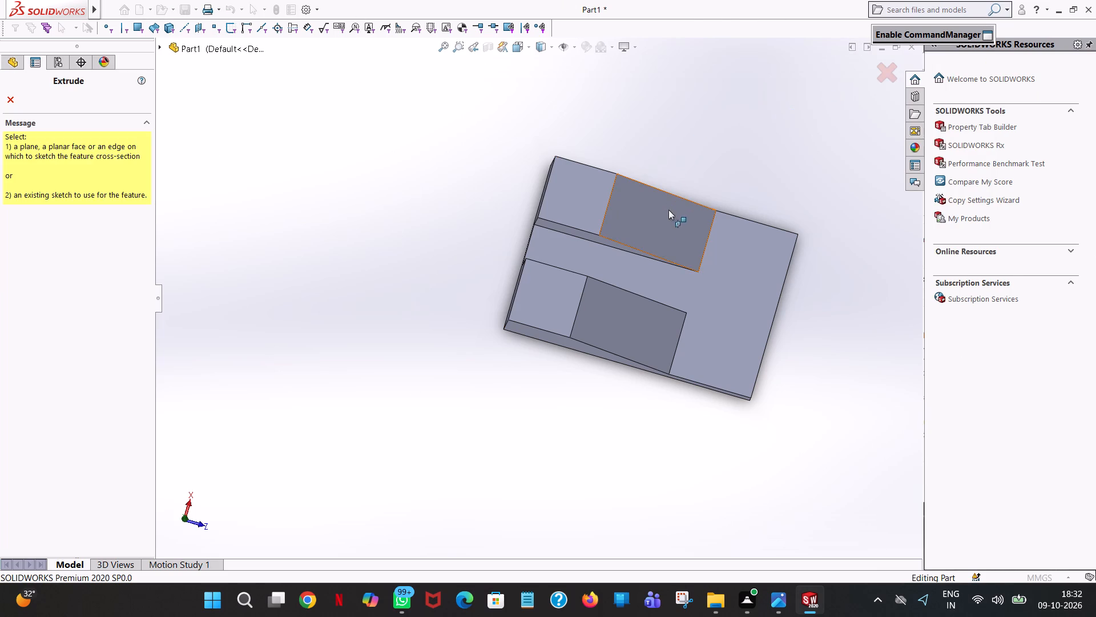
left_click(687, 295)
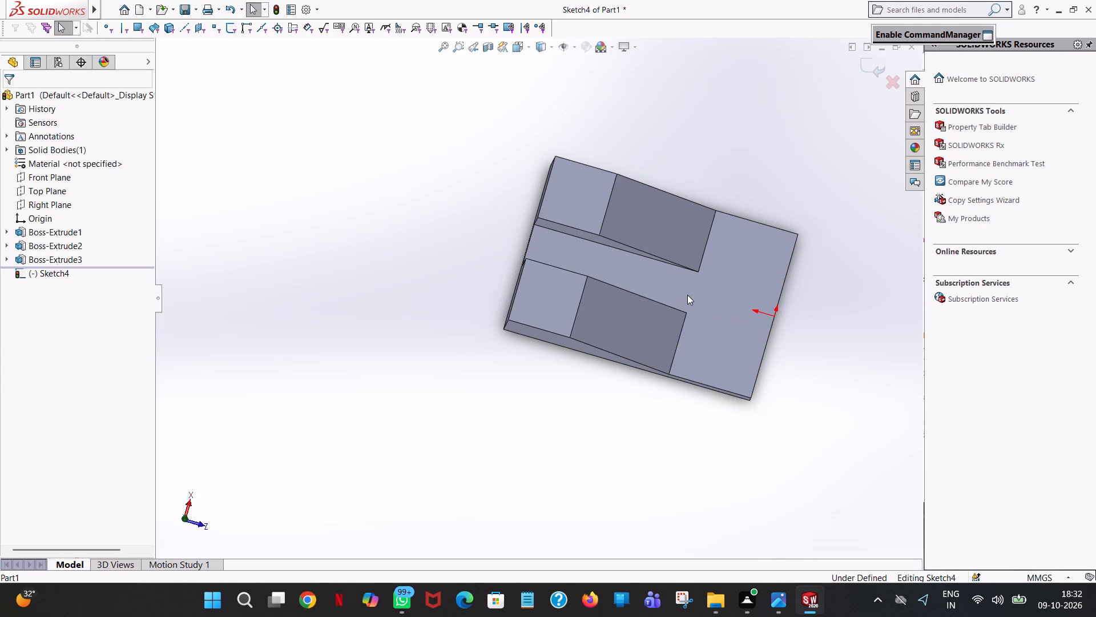
scroll(687, 295, "up", 1)
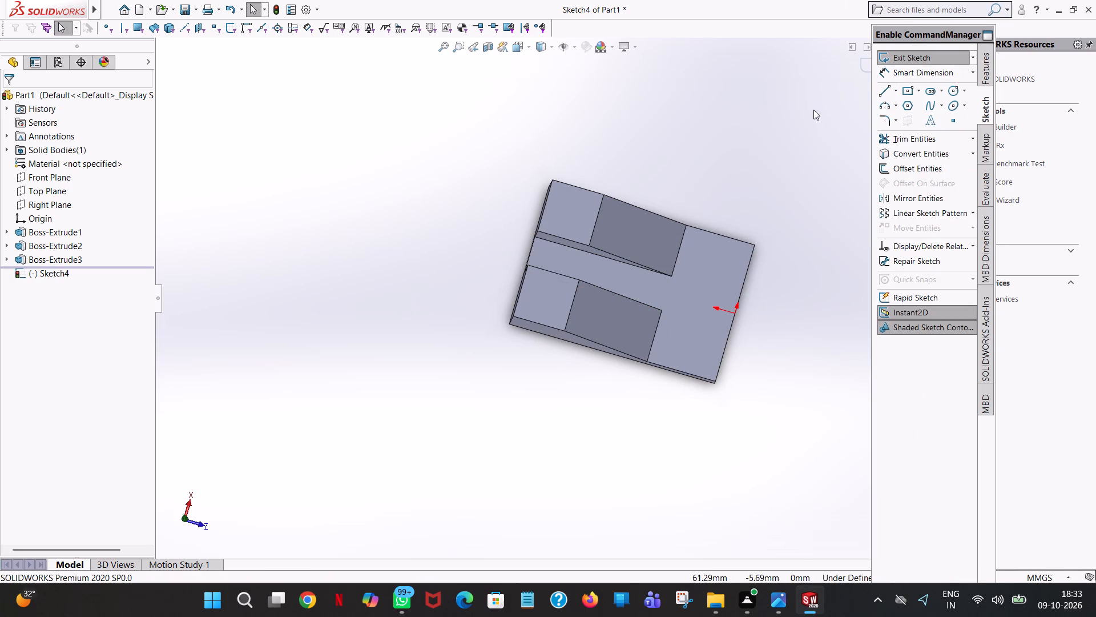
left_click(527, 43)
left_click(581, 113)
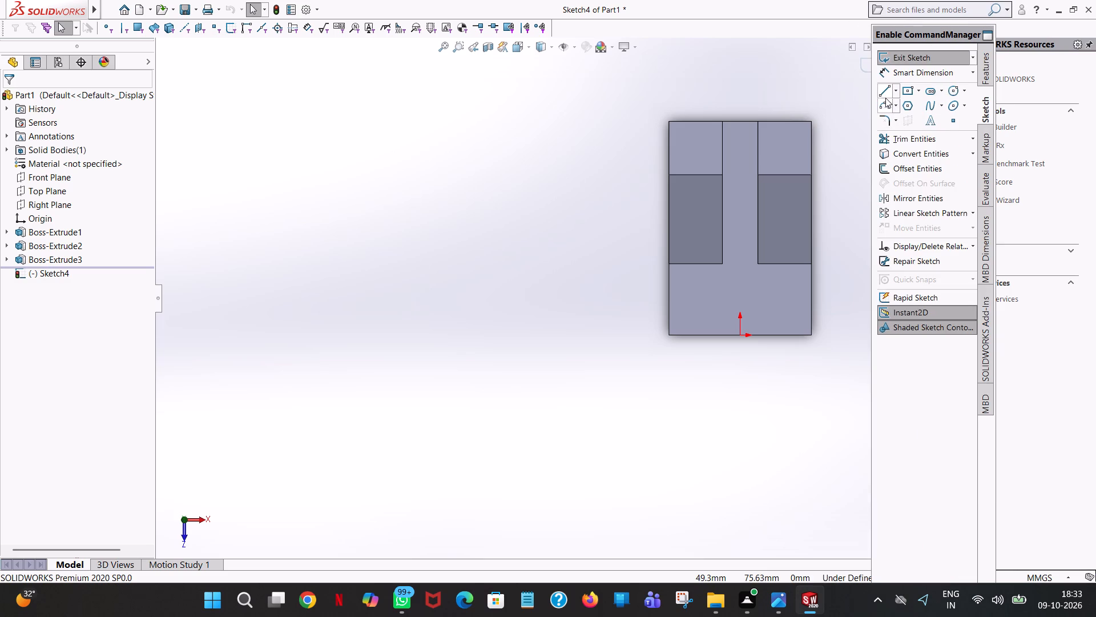
left_click(883, 94)
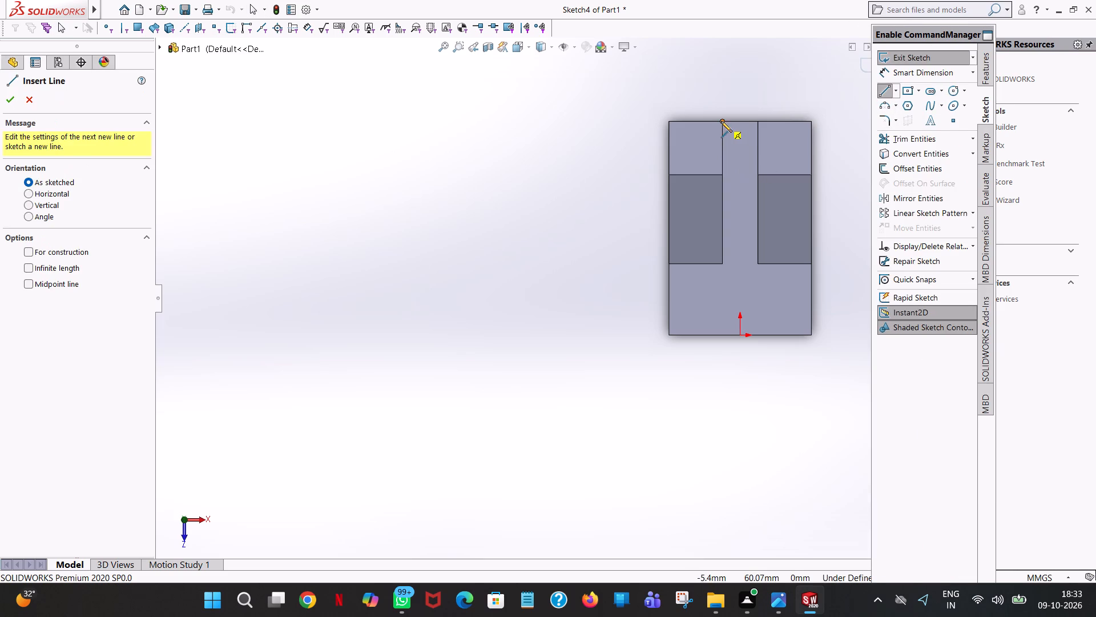
left_click(721, 121)
left_click(757, 121)
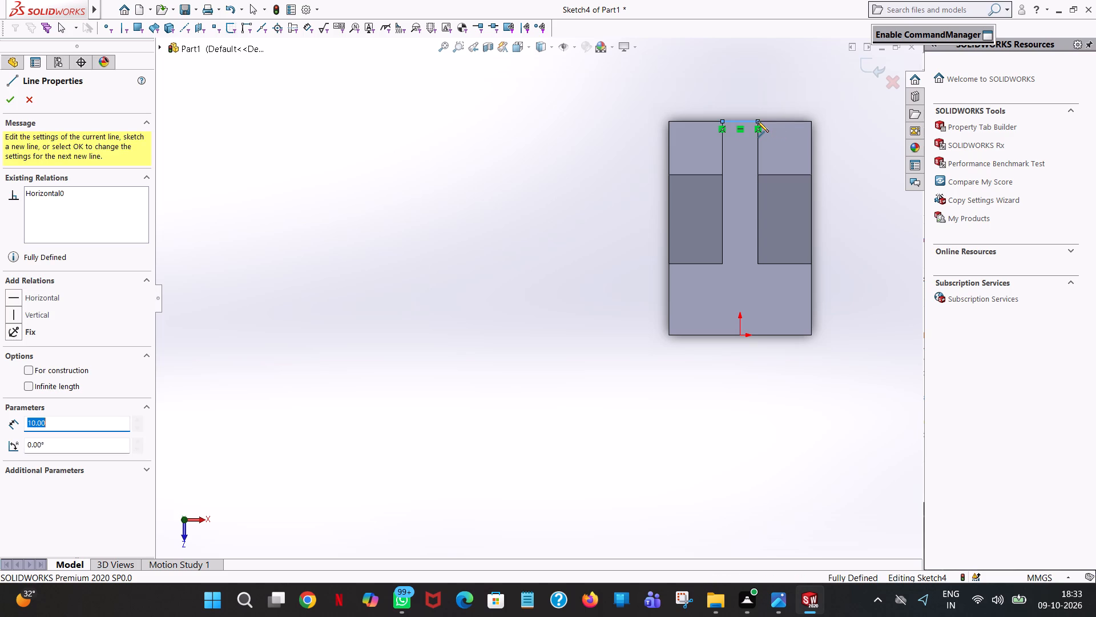
left_click(756, 265)
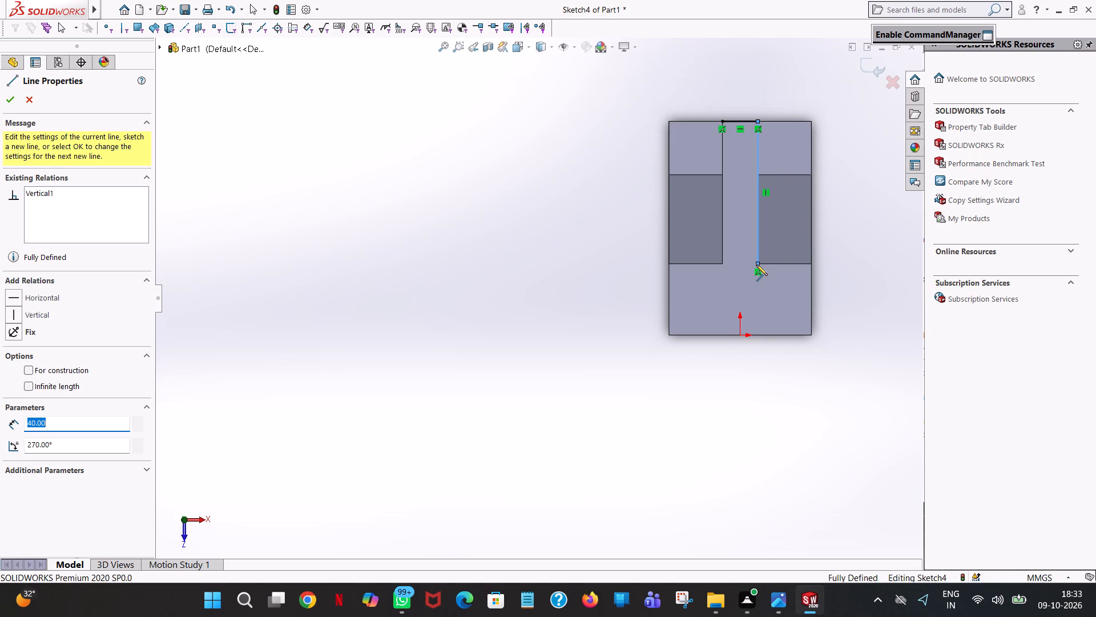
left_click(723, 262)
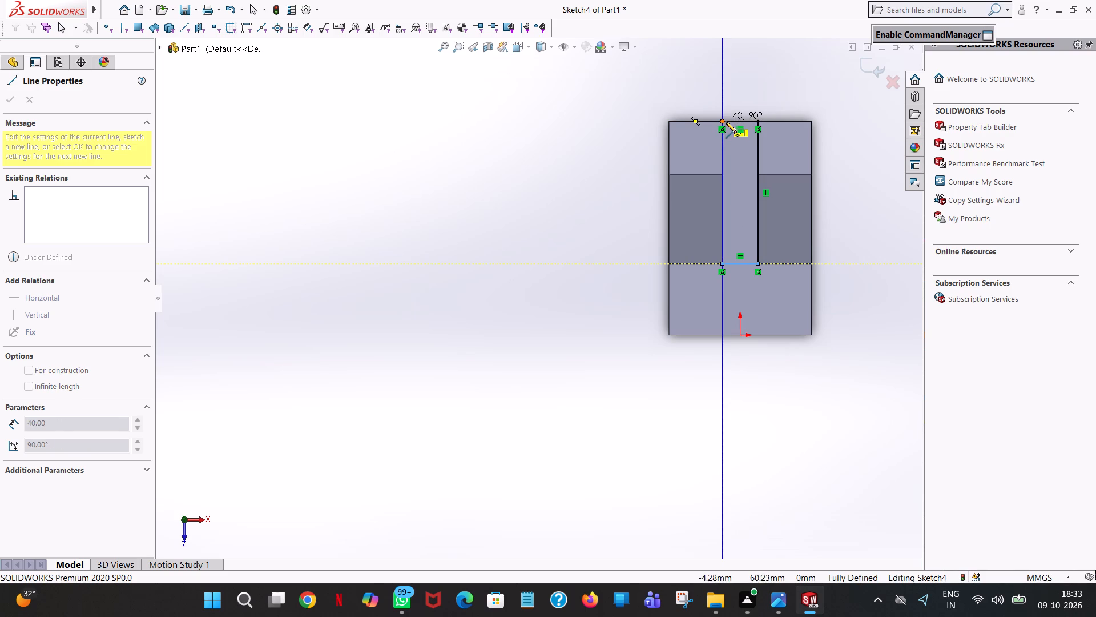
left_click(723, 120)
right_click(723, 120)
left_click(742, 126)
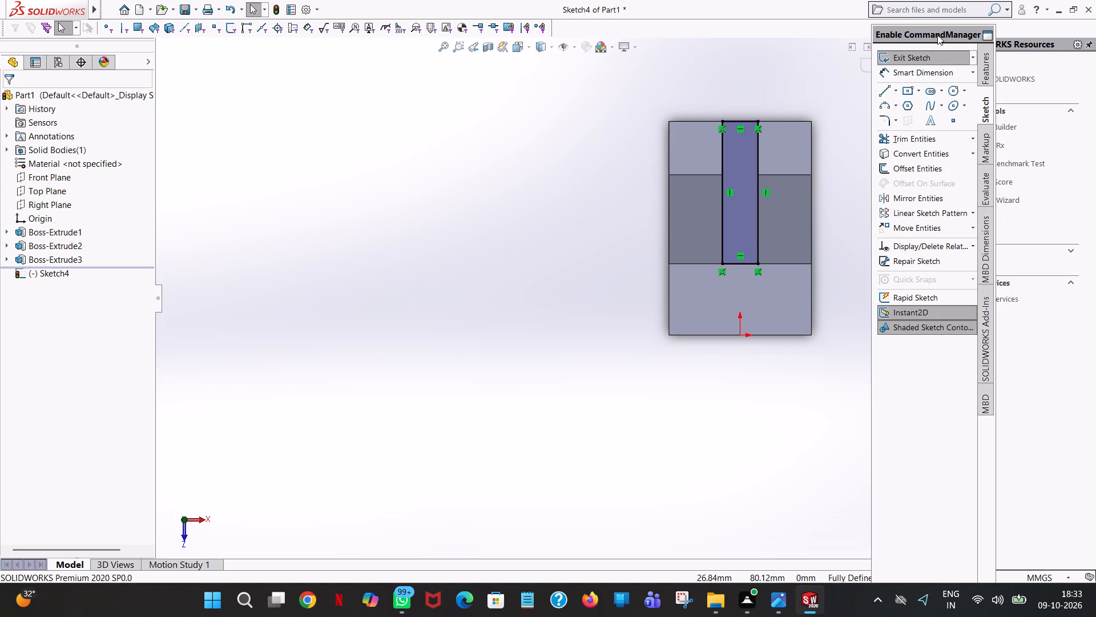
Set up a blind boss extrusion of the rectangle between the uprights, with the depth entered as 30-12 (18 mm).
left_click(988, 69)
left_click(925, 63)
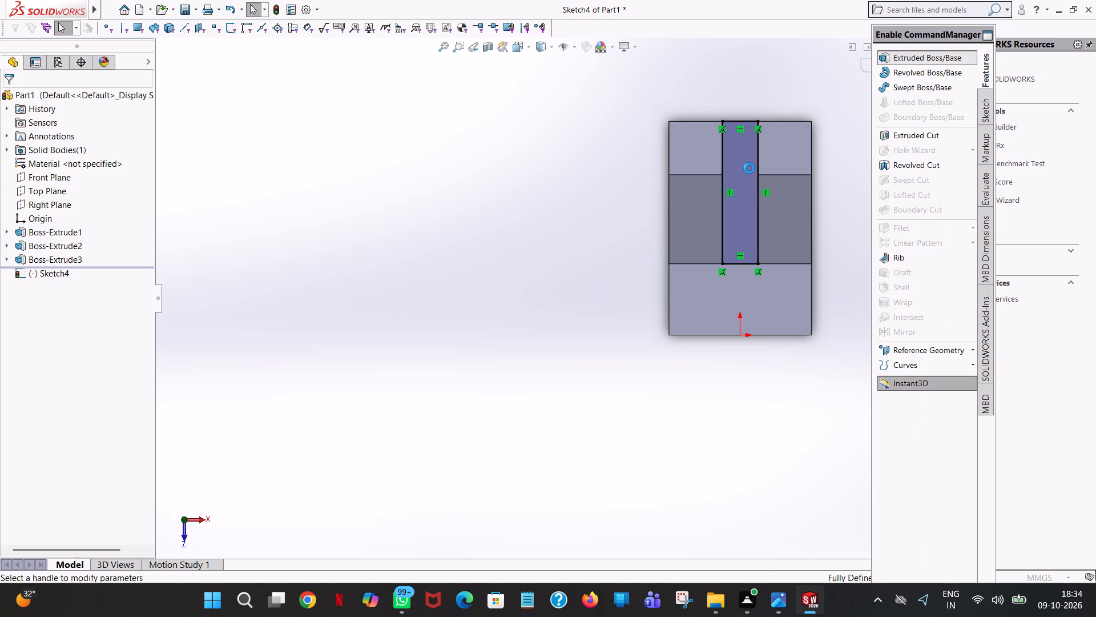
middle_click_drag(789, 266, 741, 86)
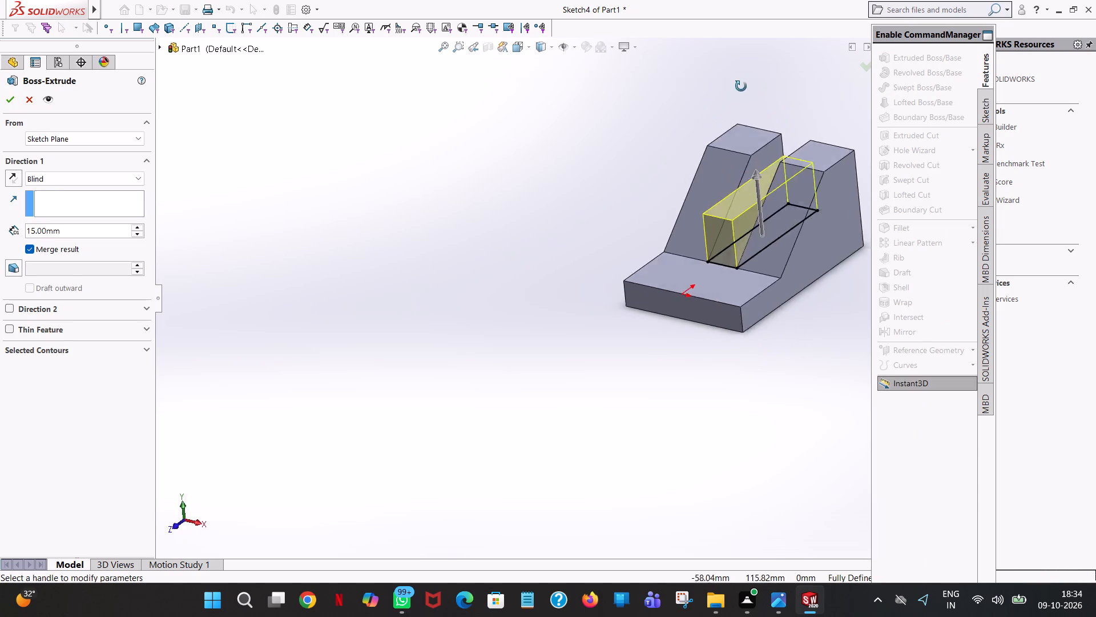
middle_click_drag(741, 86, 722, 73)
scroll(726, 75, "up", 1)
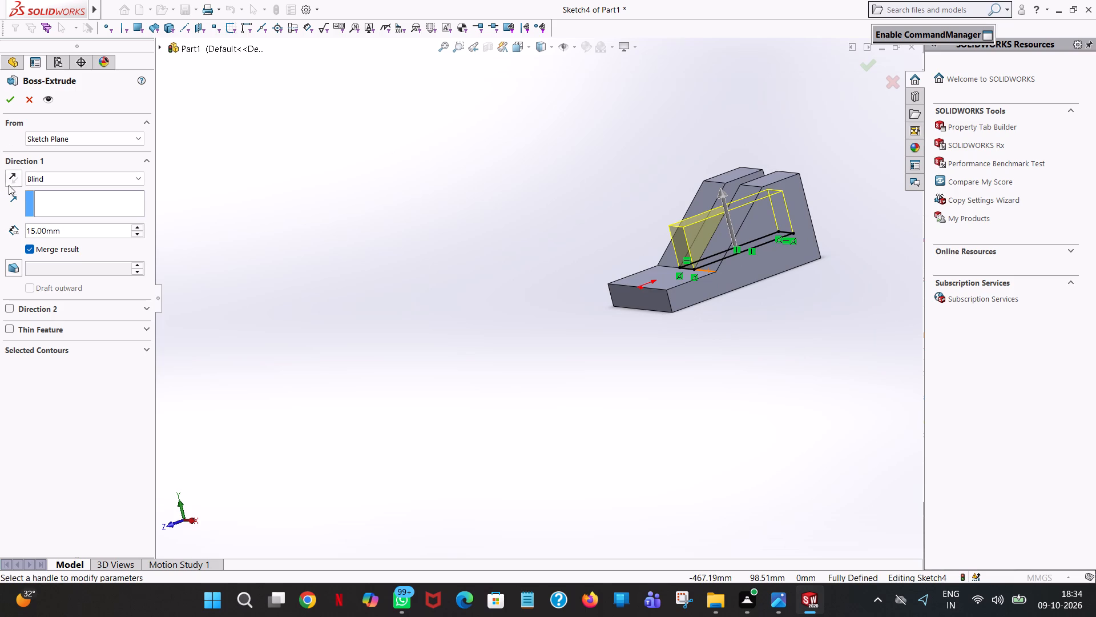
double_click(67, 234)
type("30")
type("-12")
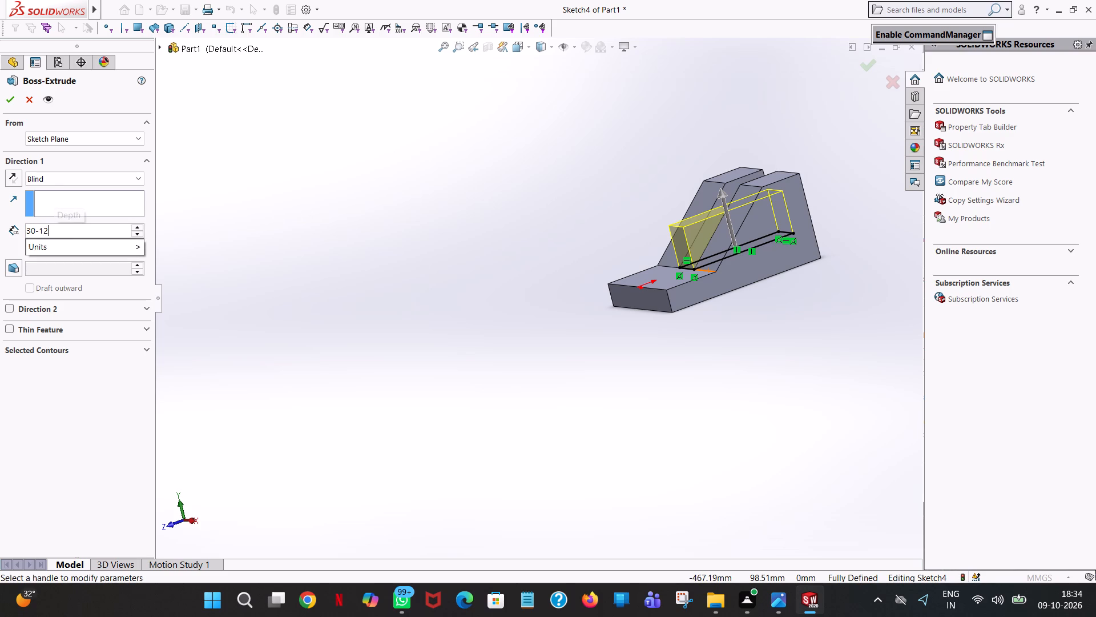
key("Return")
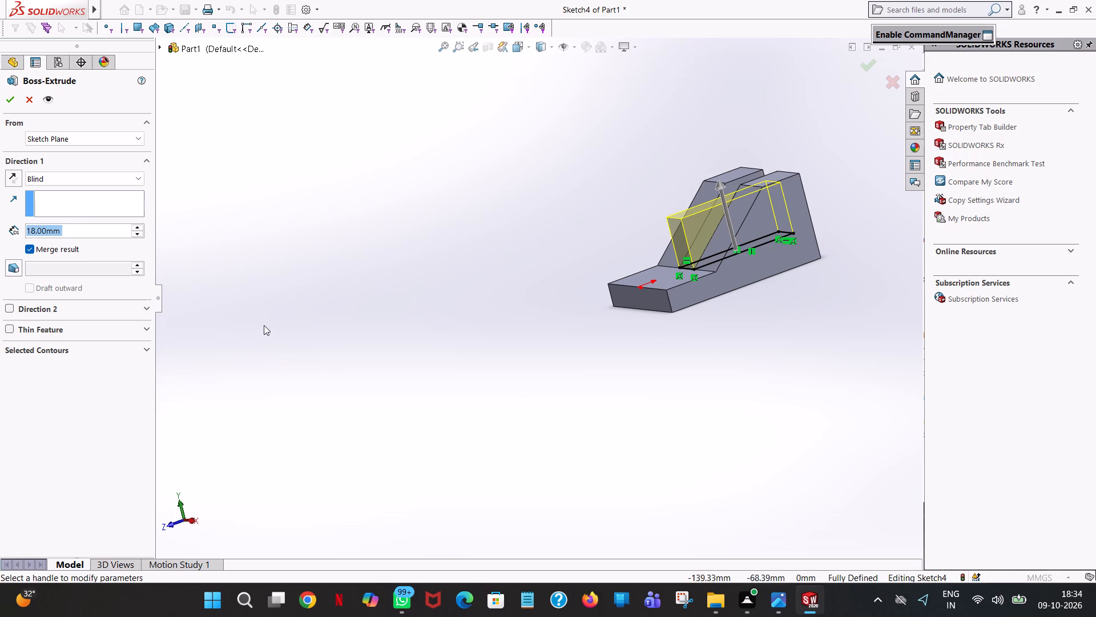
Examine the extrusion preview between the uprights from several angles to check its height against them.
middle_click_drag(312, 331, 468, 273)
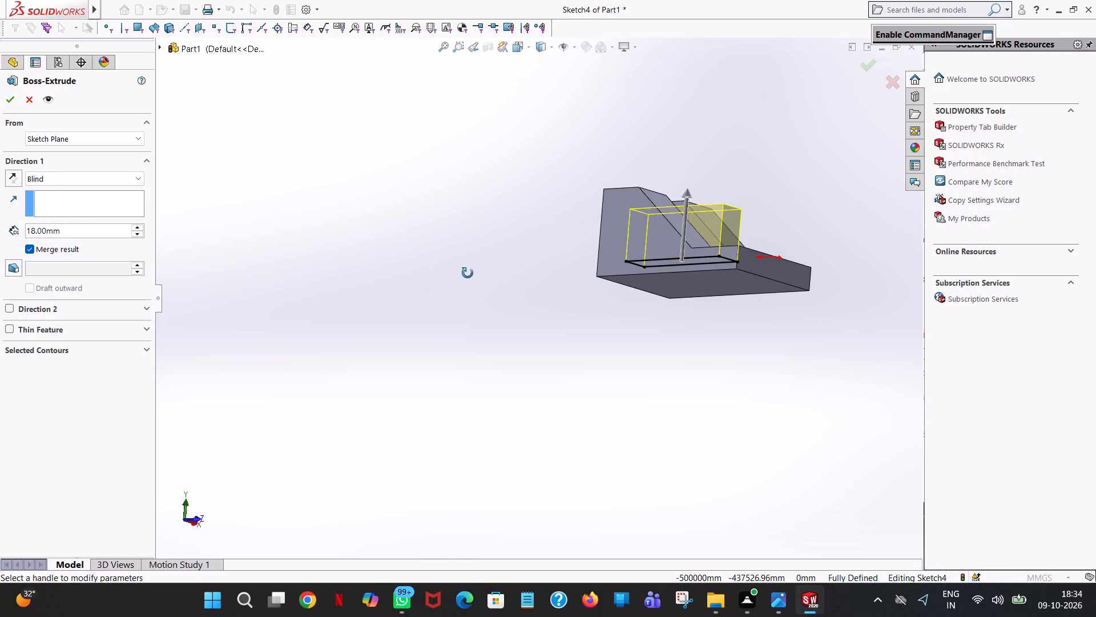
middle_click_drag(468, 273, 348, 284)
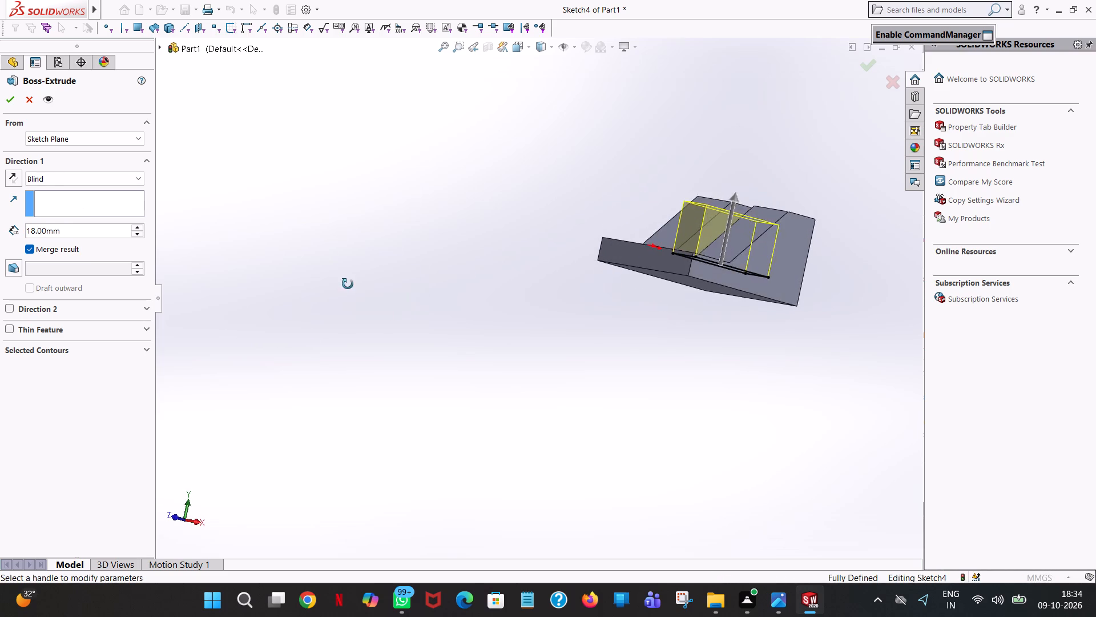
middle_click_drag(348, 284, 383, 330)
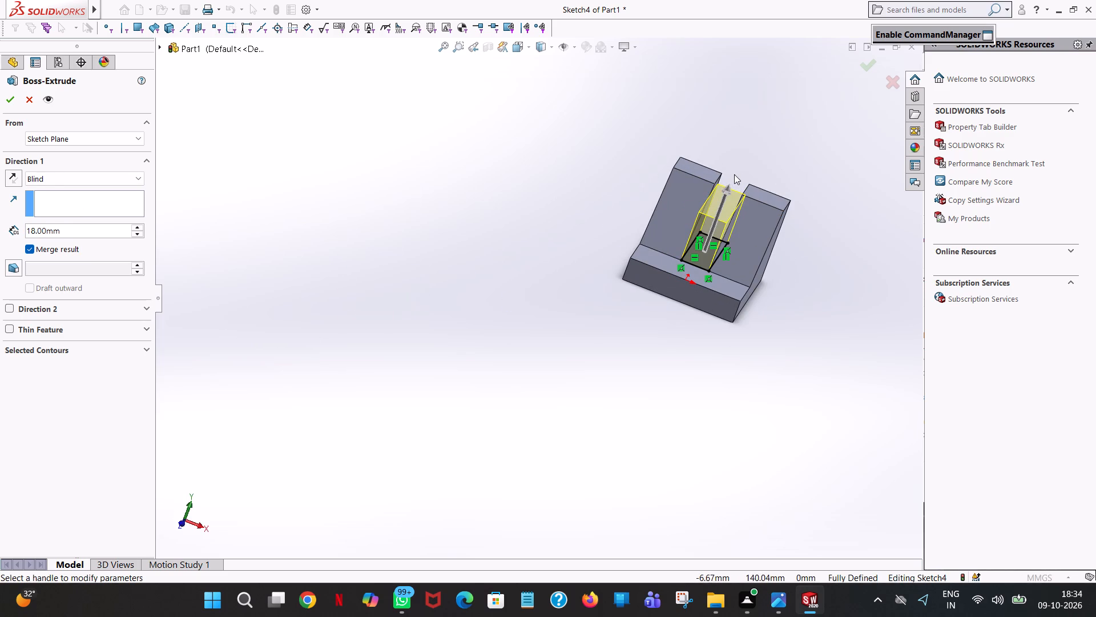
scroll(734, 174, "down", 5)
middle_click_drag(731, 372, 711, 343)
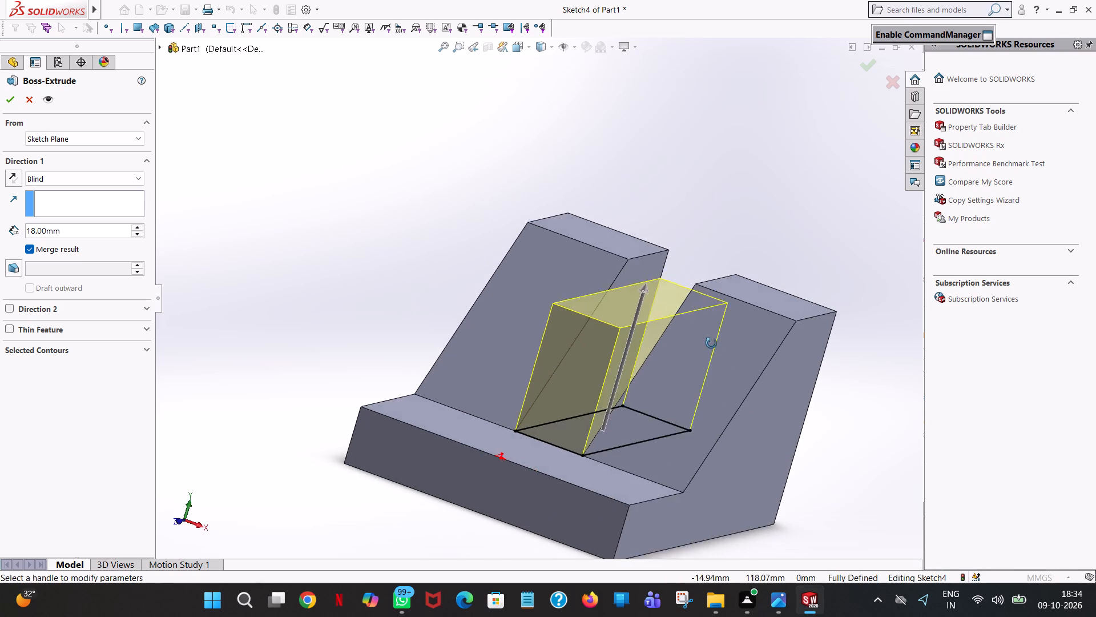
middle_click_drag(711, 343, 695, 322)
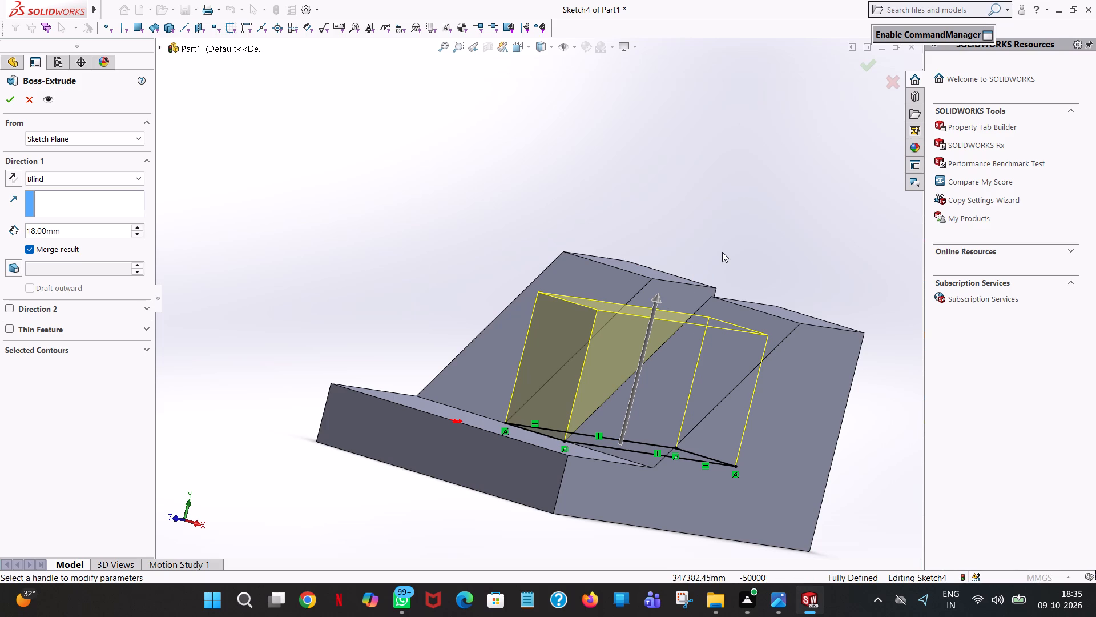
middle_click_drag(722, 252, 693, 305)
scroll(746, 286, "up", 1)
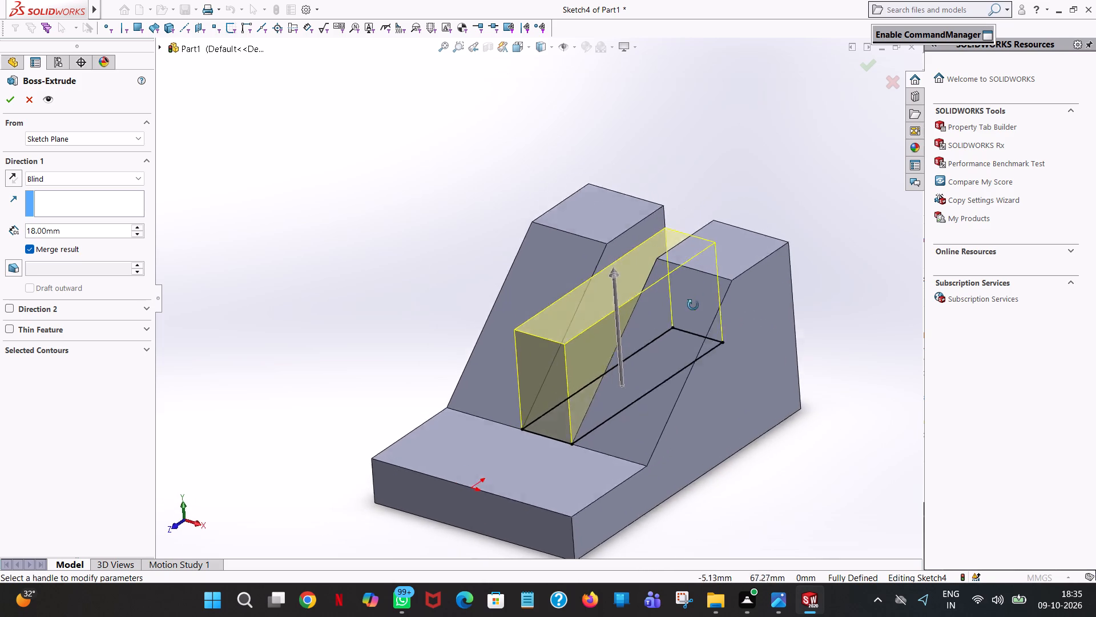
middle_click_drag(693, 305, 648, 267)
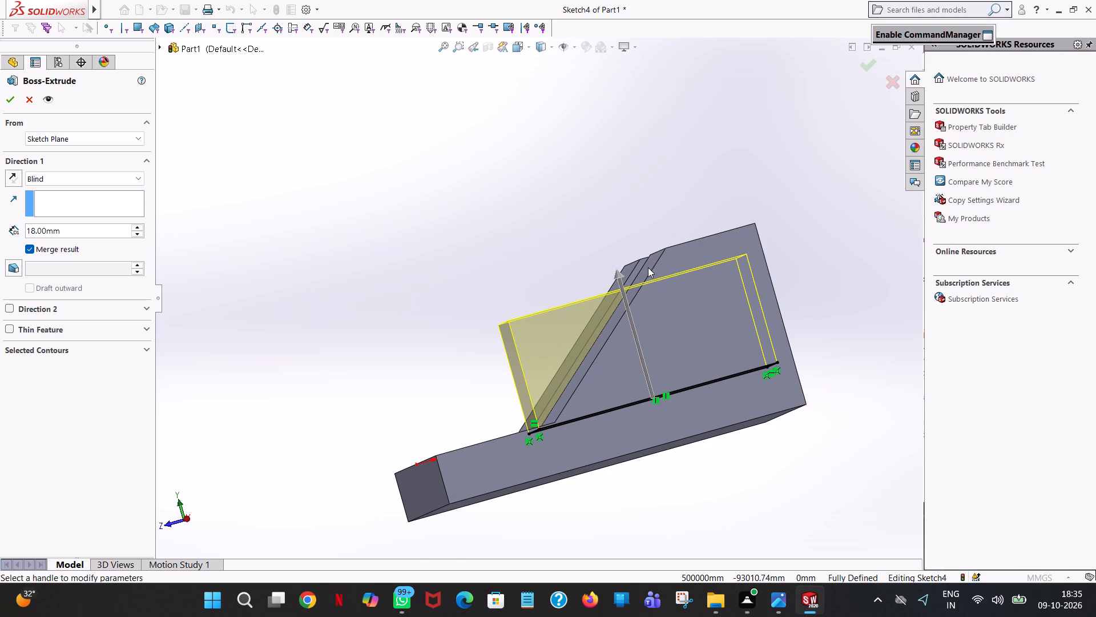
Set the blind depth of the block between the uprights to 22-12 (10 mm) and complete the extrusion.
double_click(77, 229)
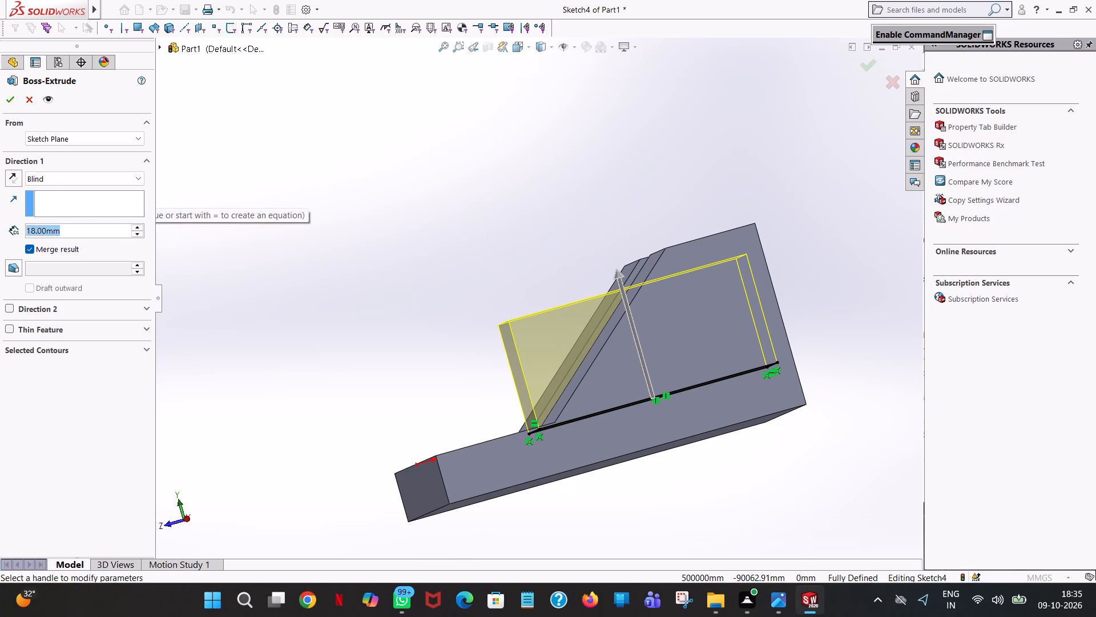
left_click_drag(77, 229, 0, 257)
type("22-1")
key("2")
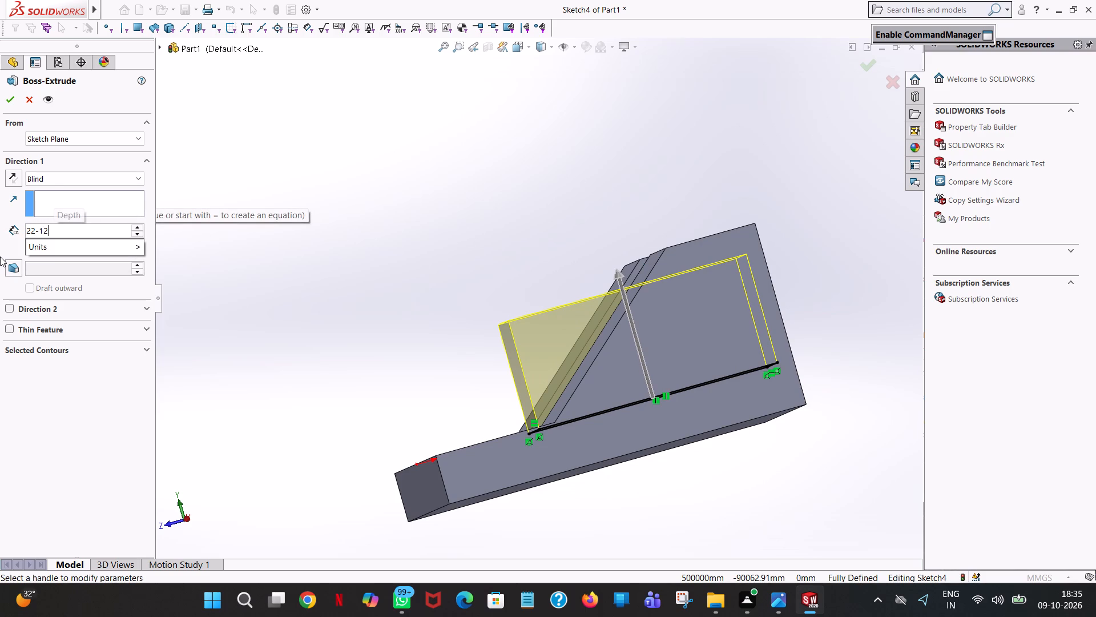
key("Return")
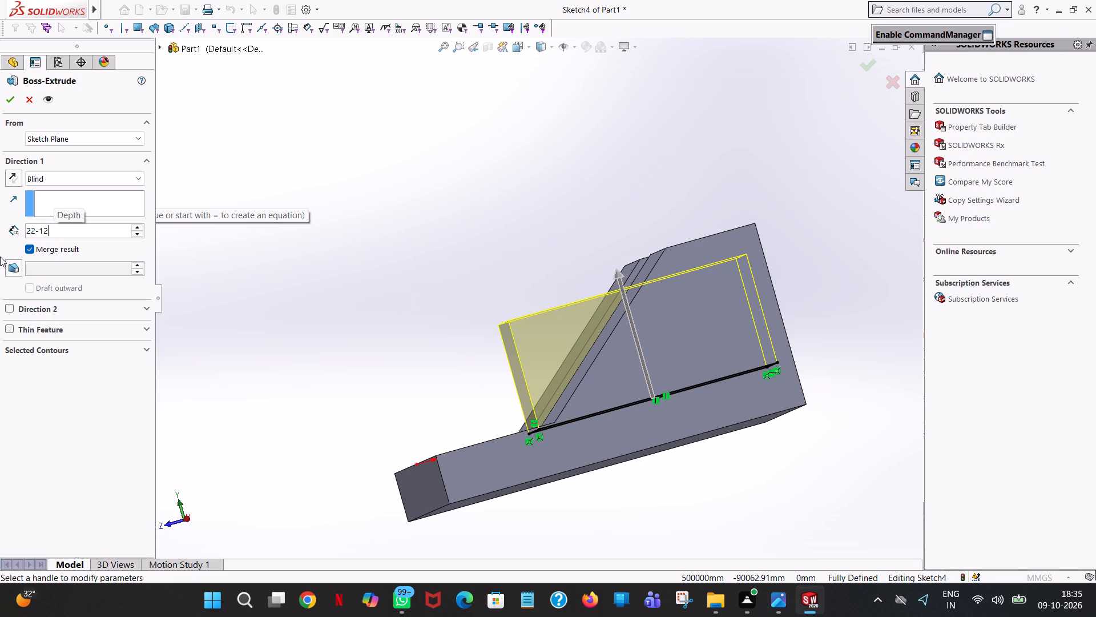
middle_click_drag(320, 230, 397, 218)
scroll(336, 229, "up", 1)
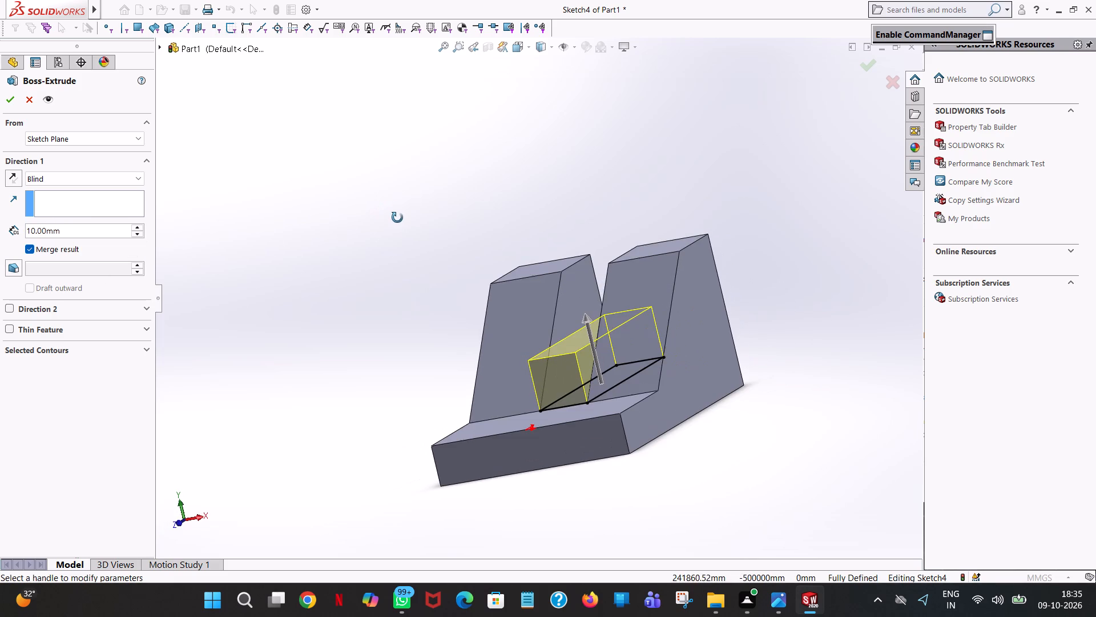
middle_click_drag(397, 218, 397, 219)
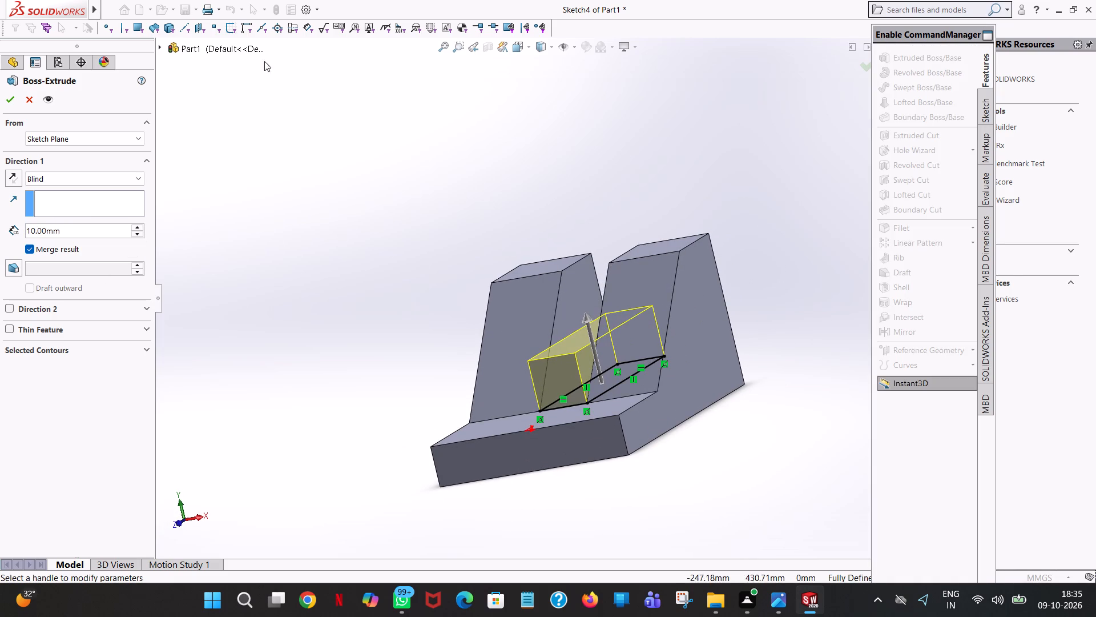
left_click(5, 104)
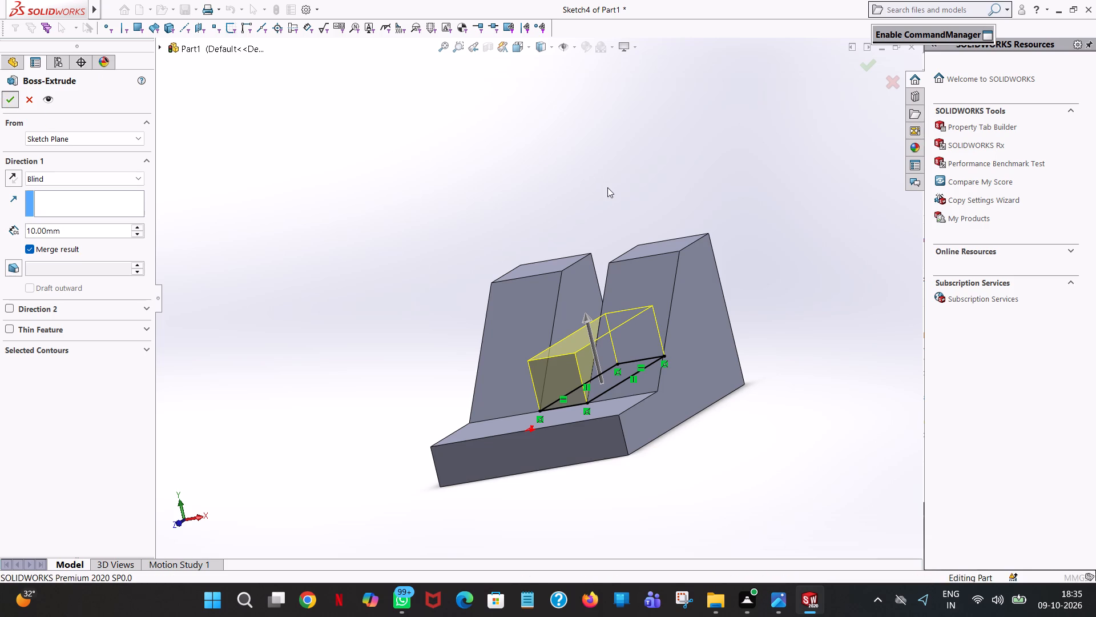
In a new extruded-cut sketch on the block's side face, draw a closed line triangle over the corner protruding past the uprights' slope.
left_click(692, 199)
middle_click_drag(683, 203, 612, 231)
scroll(680, 203, "up", 1)
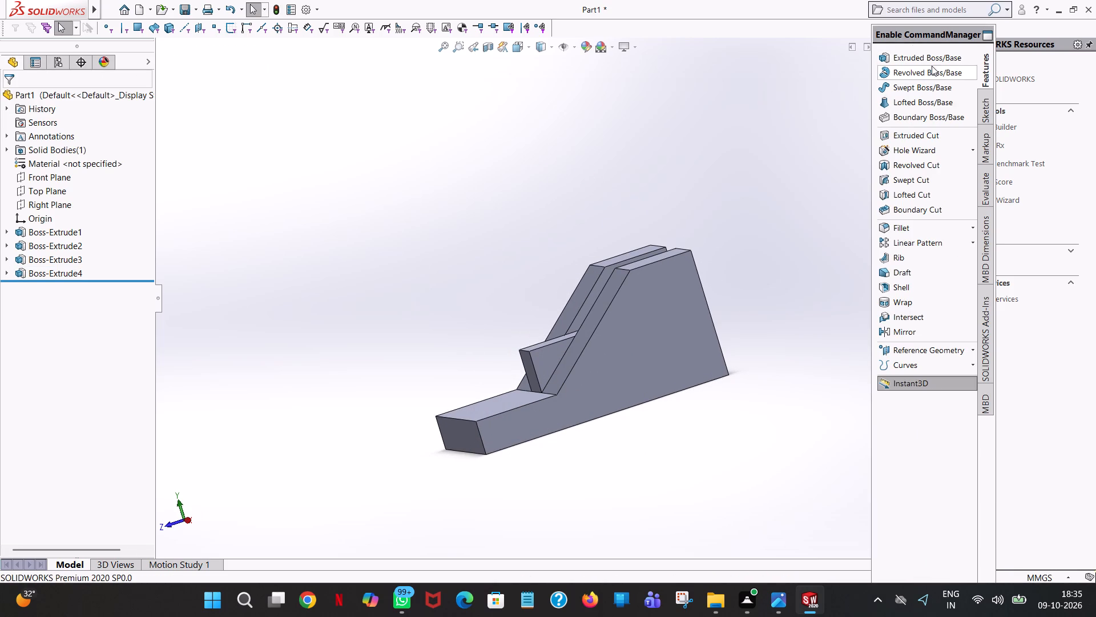
left_click(936, 139)
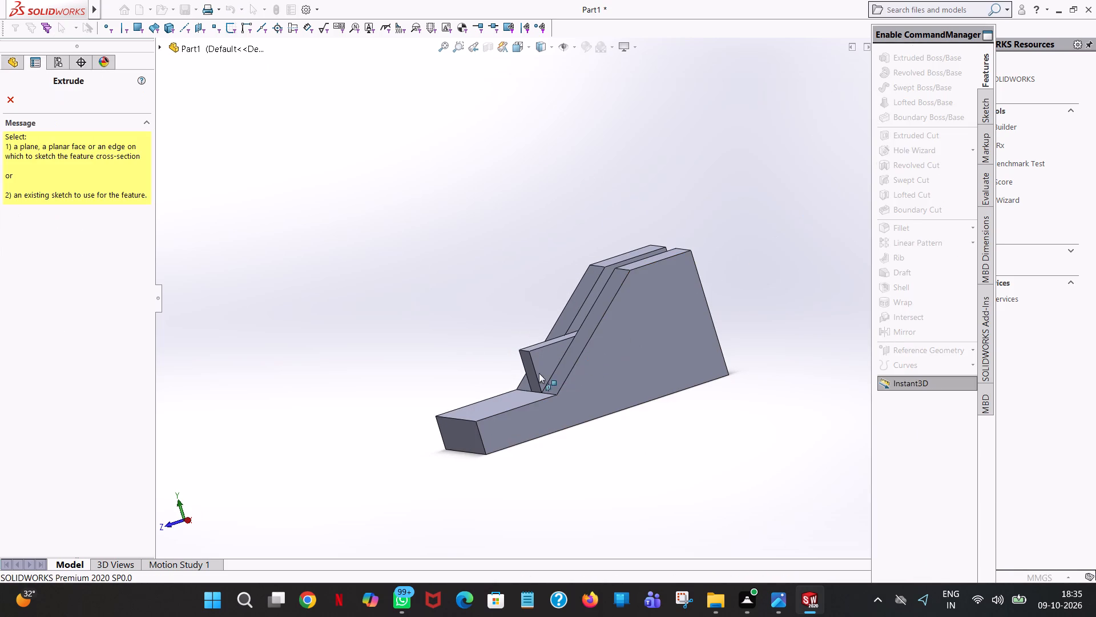
left_click(542, 367)
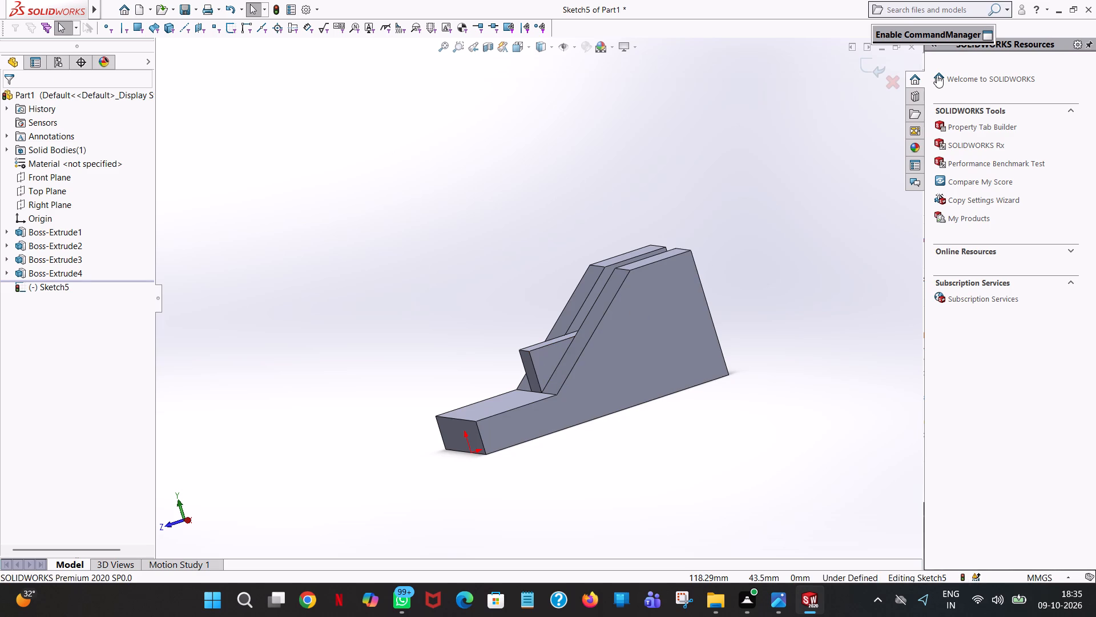
left_click(527, 49)
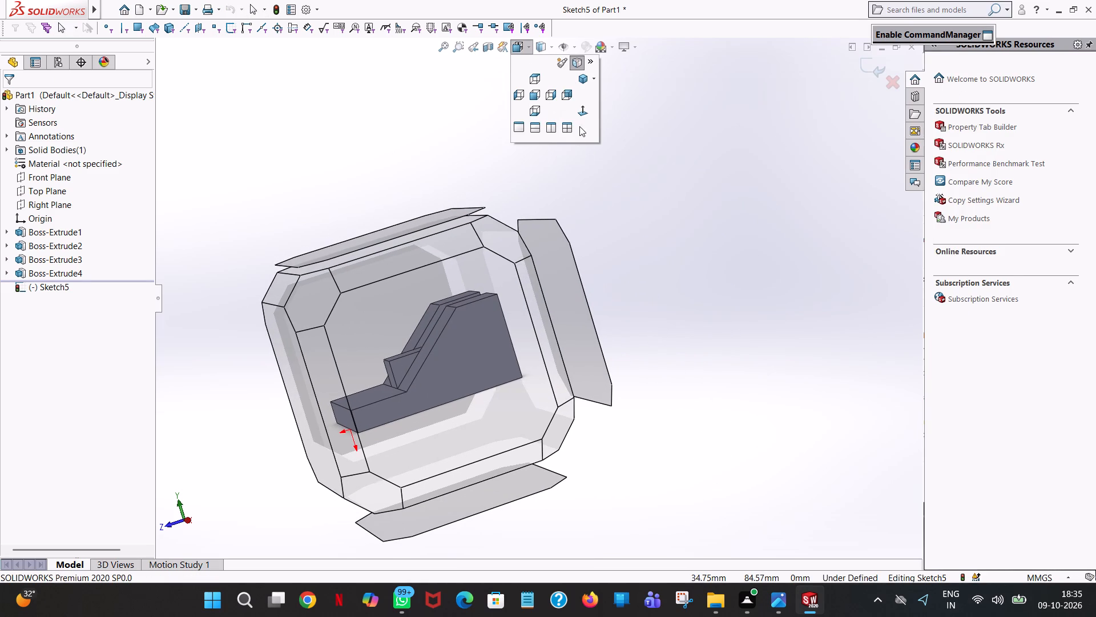
left_click(585, 114)
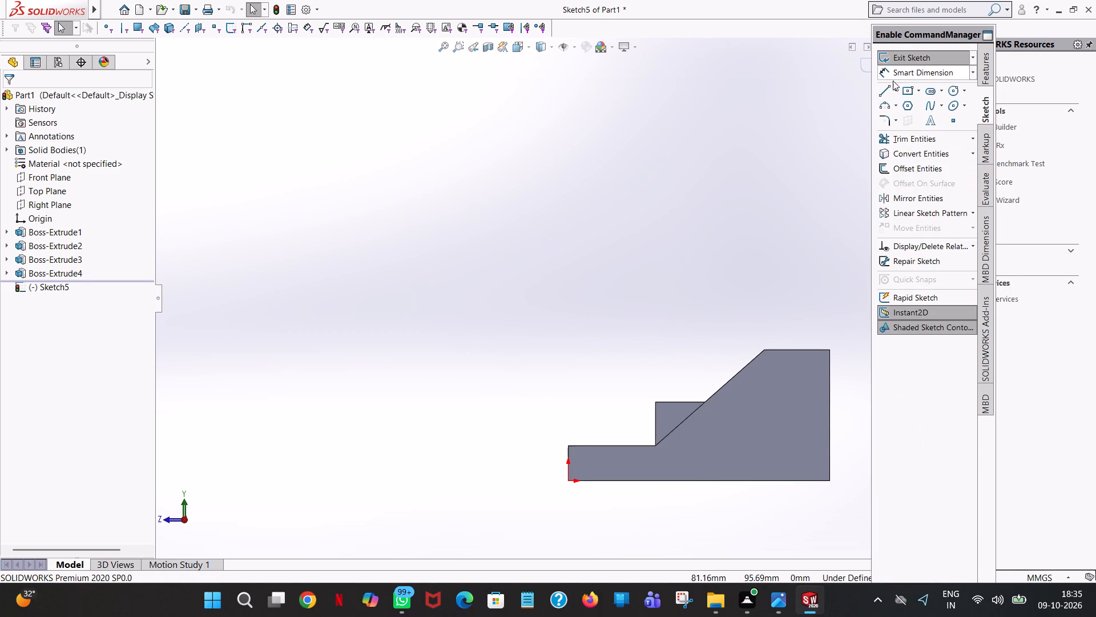
left_click(882, 96)
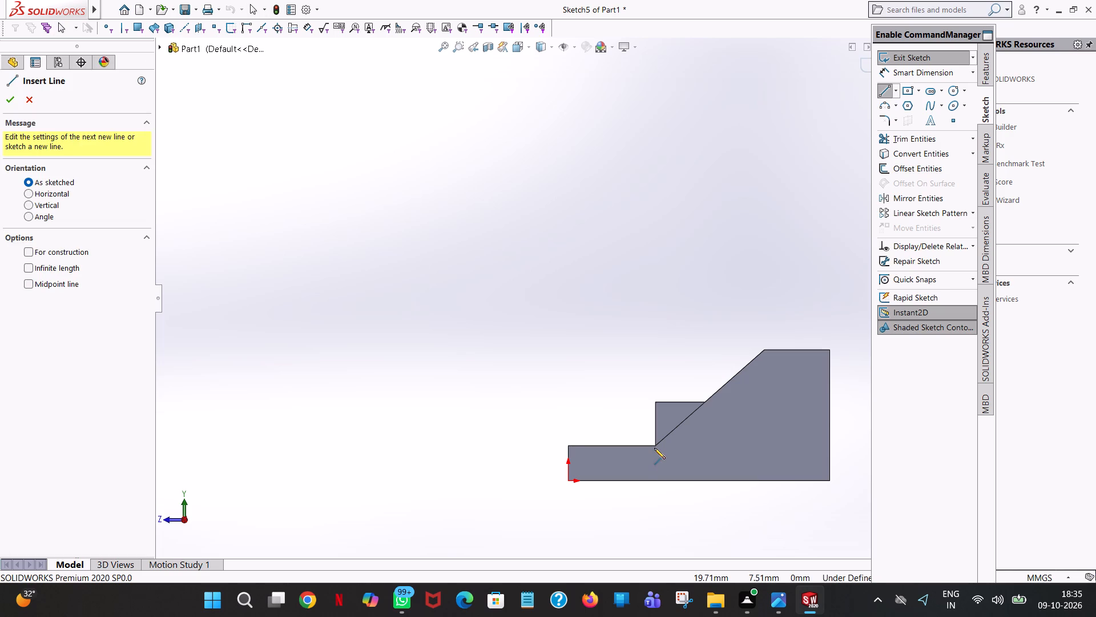
left_click(655, 447)
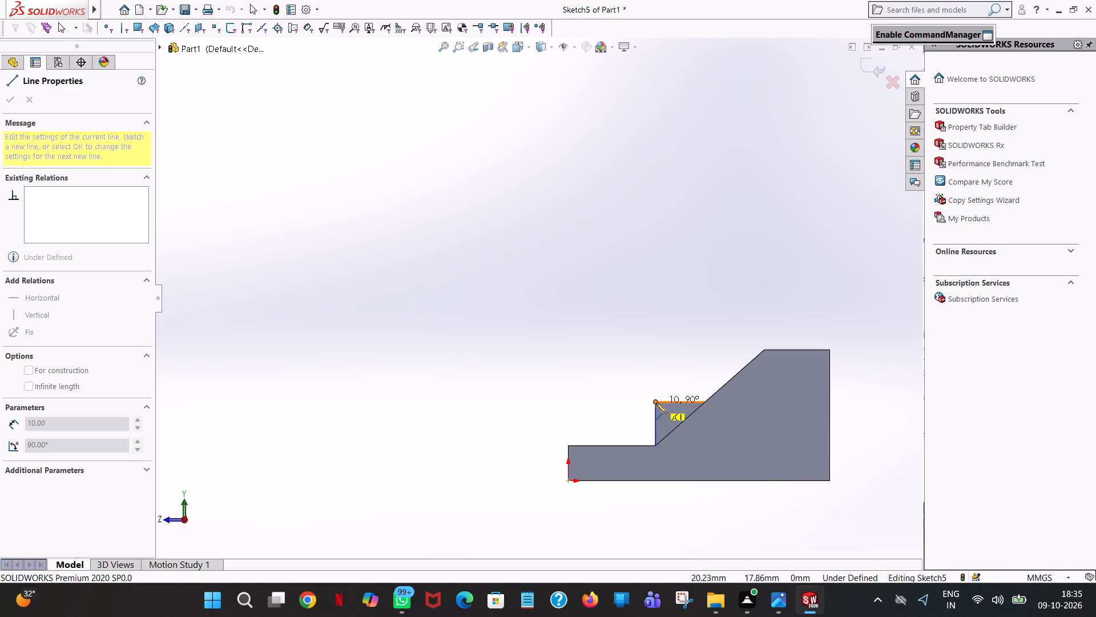
left_click(656, 403)
left_click(706, 401)
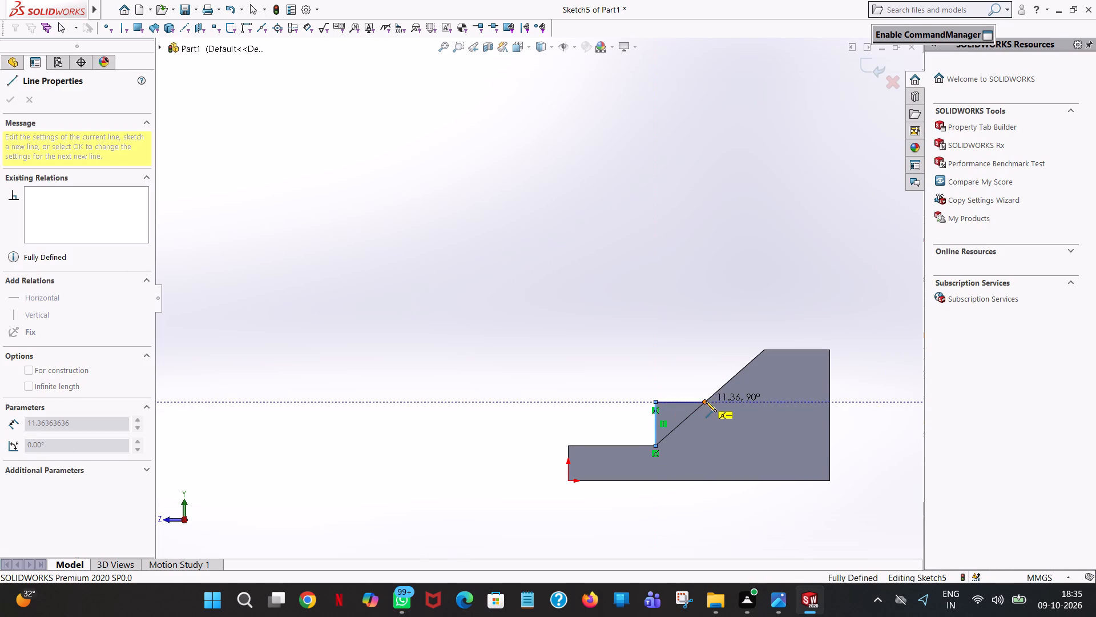
left_click(656, 446)
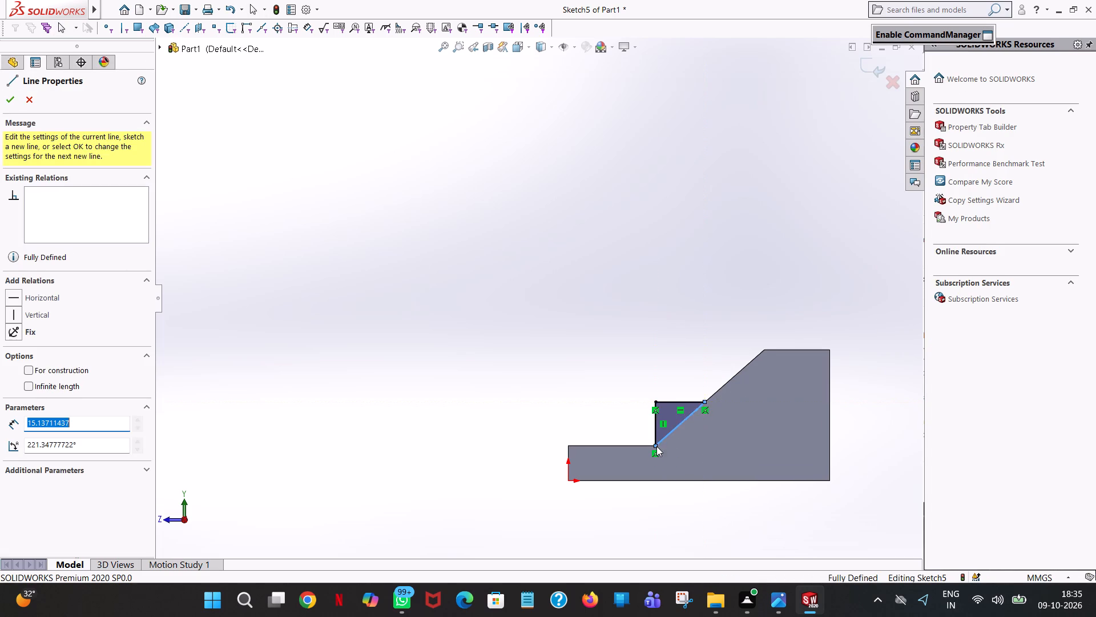
right_click(656, 446)
left_click(694, 457)
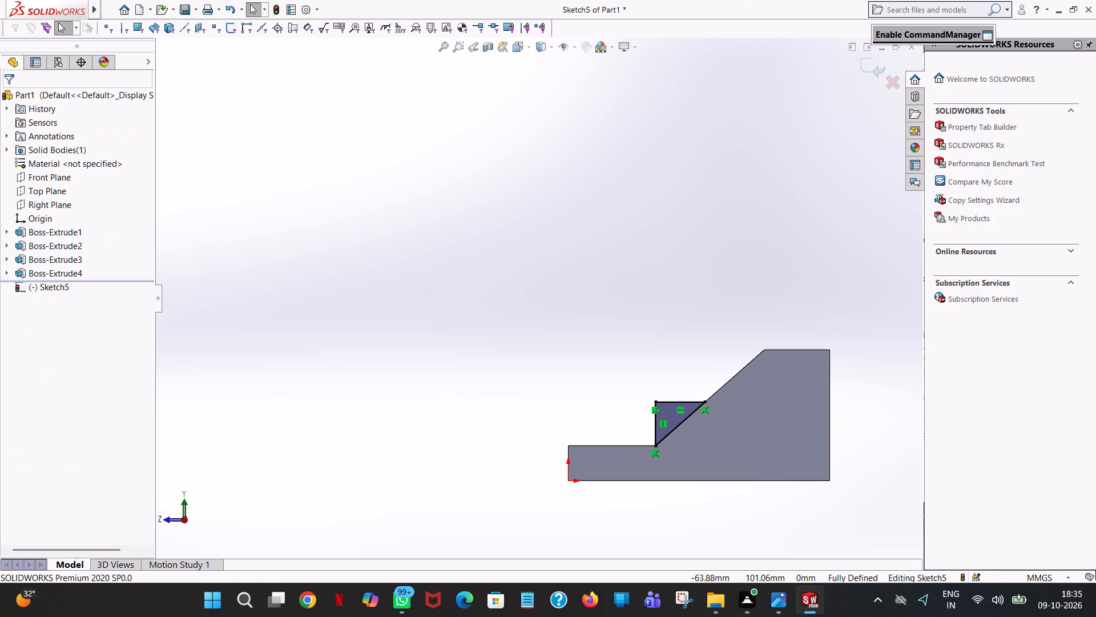
Cut-extrude the triangle with a blind depth of 40 mm through the block so its front follows the slope.
left_click(986, 69)
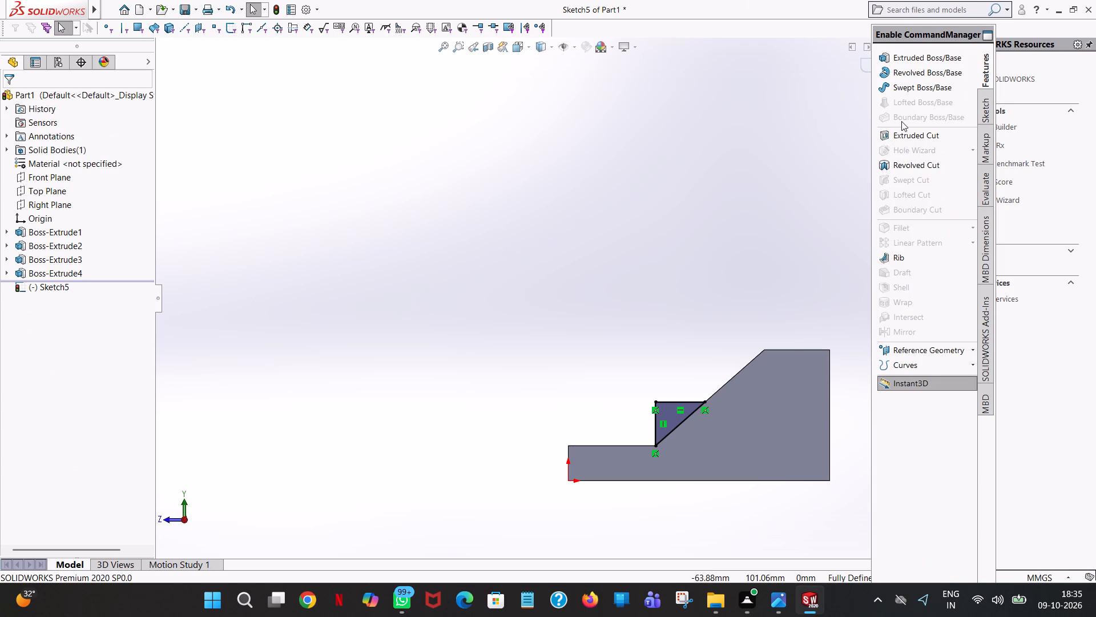
left_click(914, 131)
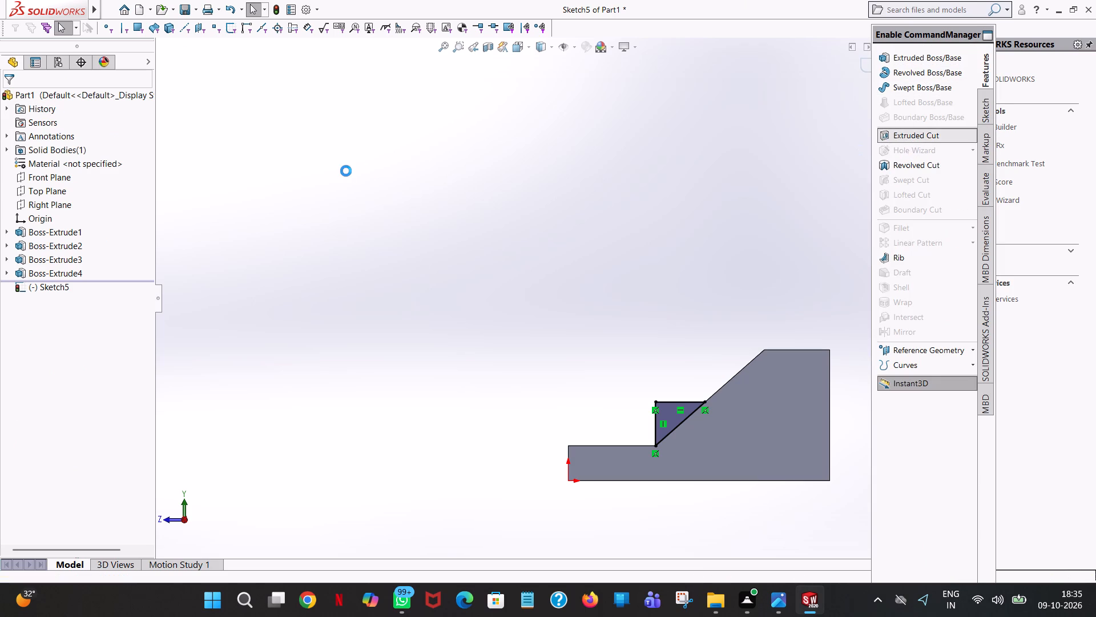
middle_click_drag(405, 214, 559, 241)
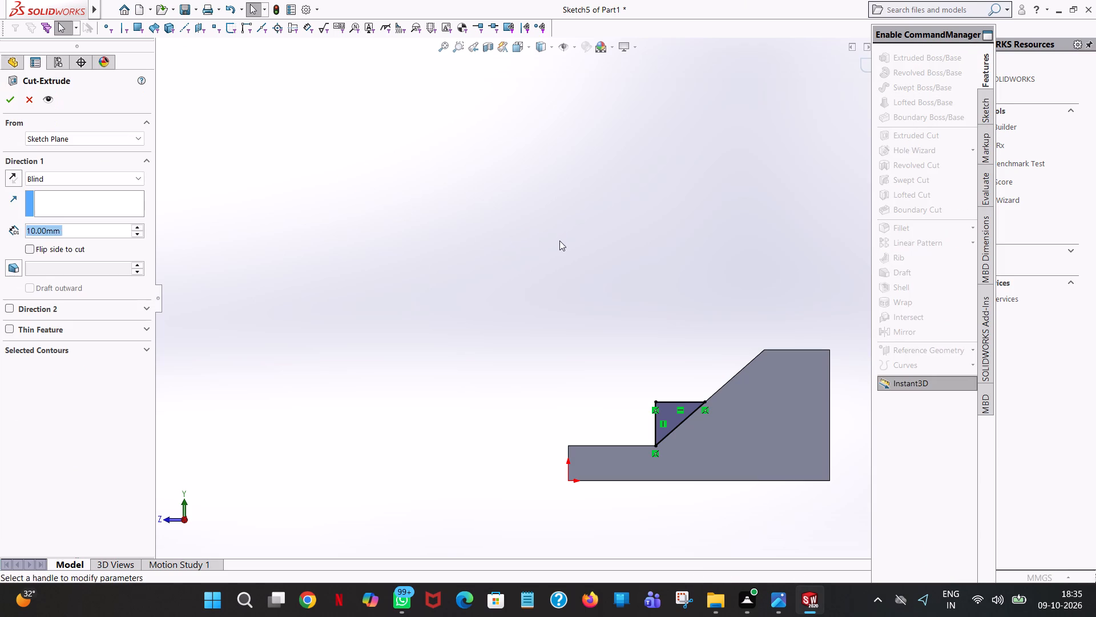
middle_click_drag(559, 241, 581, 255)
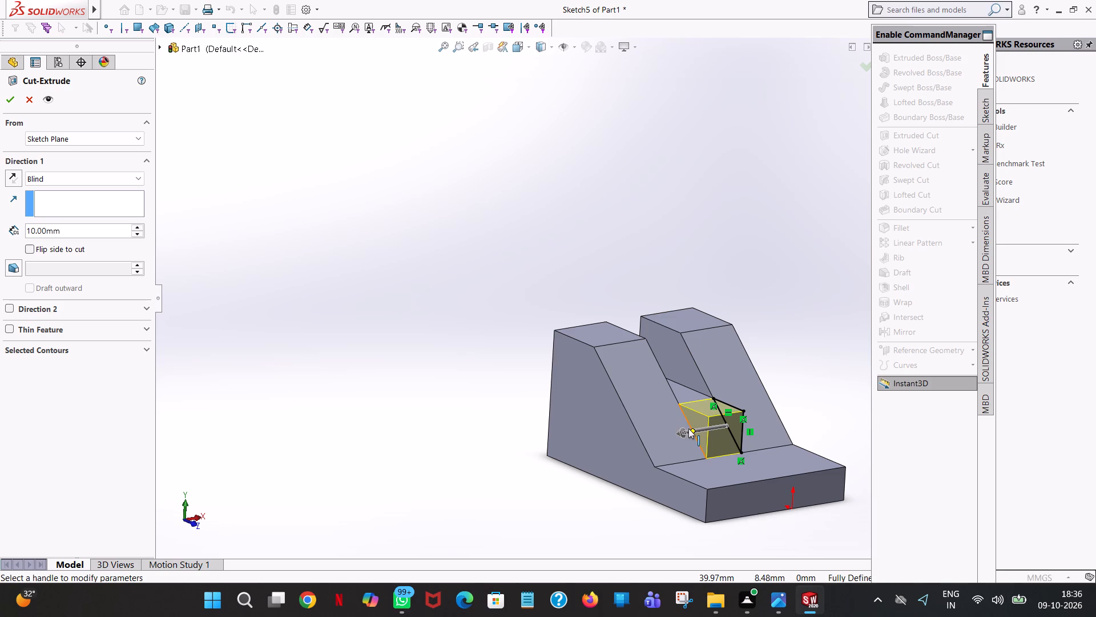
left_click_drag(682, 432, 587, 468)
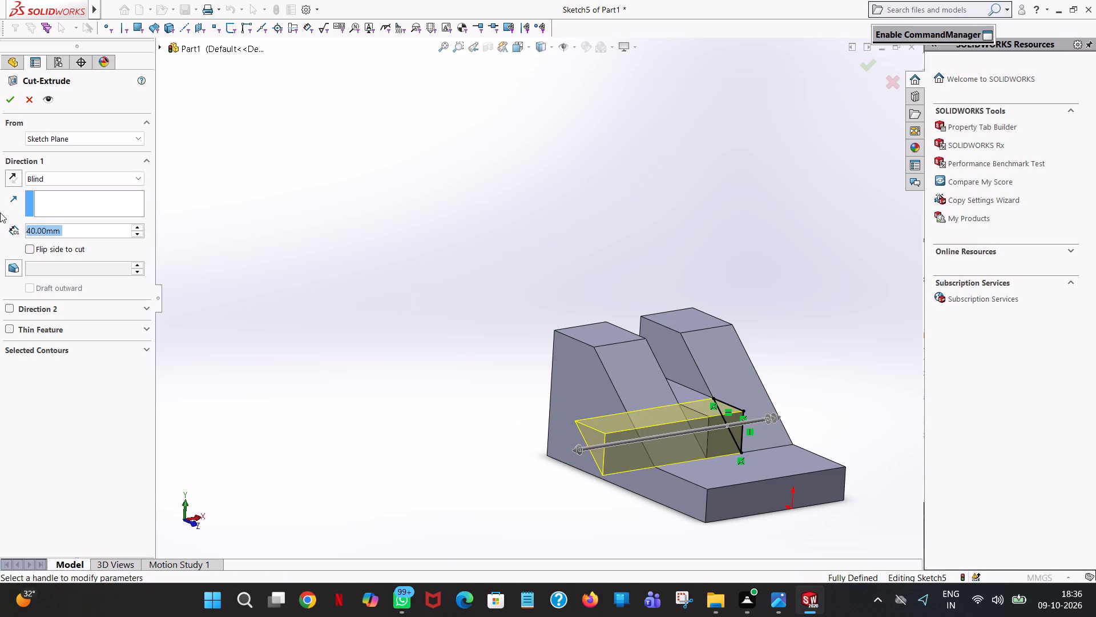
left_click(6, 103)
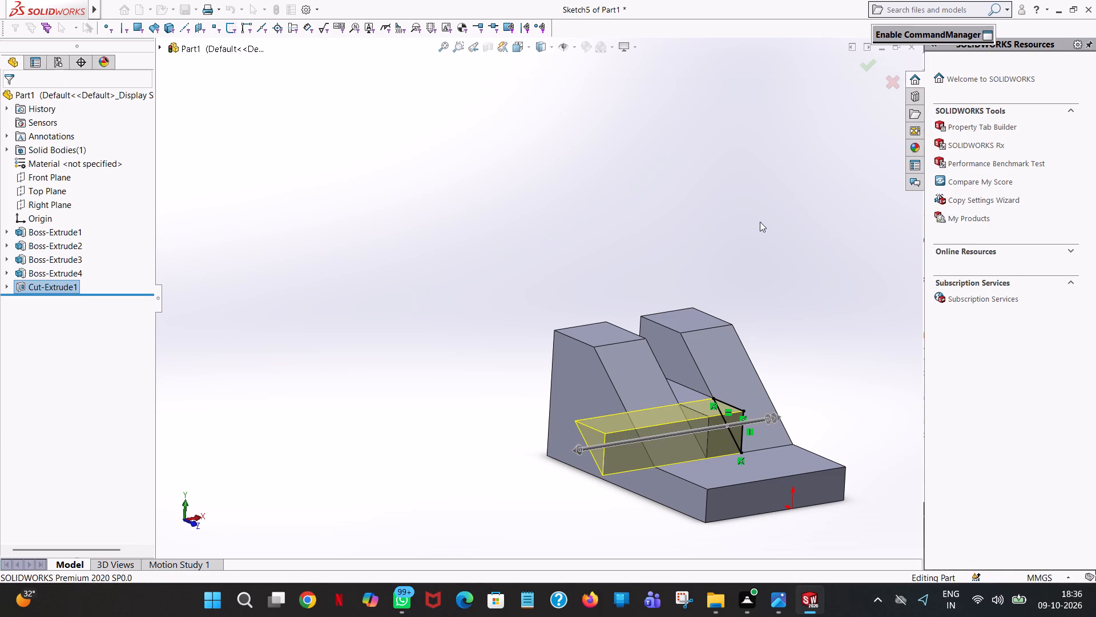
left_click(756, 221)
Examine the trimmed block and the slot between the uprights from the front, sides and rear.
scroll(749, 223, "up", 1)
middle_click_drag(749, 223, 627, 266)
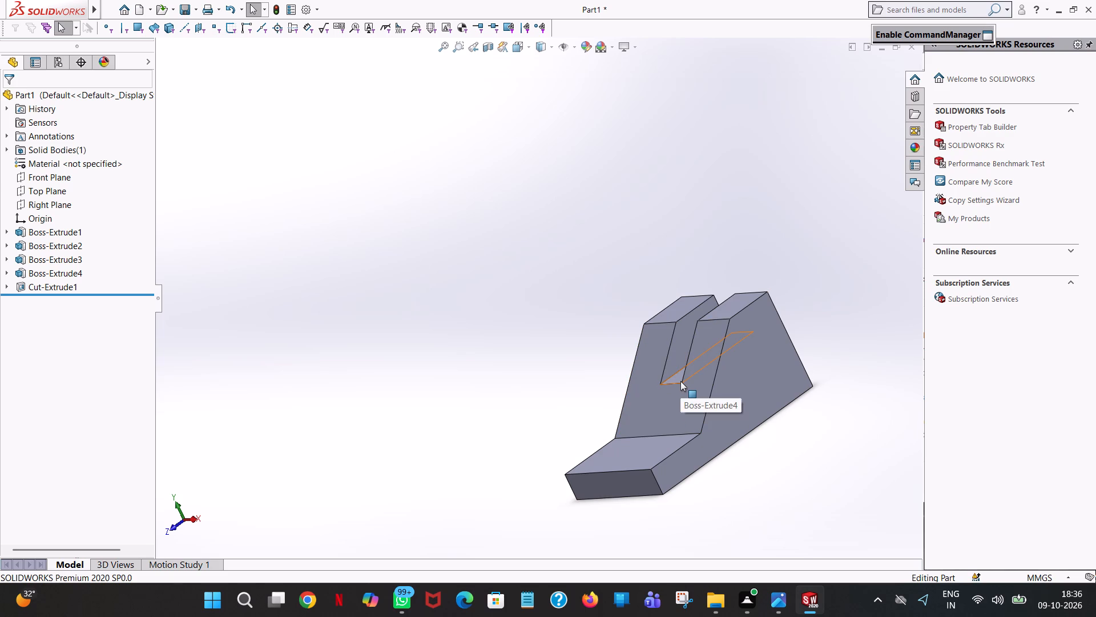
middle_click_drag(812, 278, 688, 355)
scroll(732, 322, "up", 1)
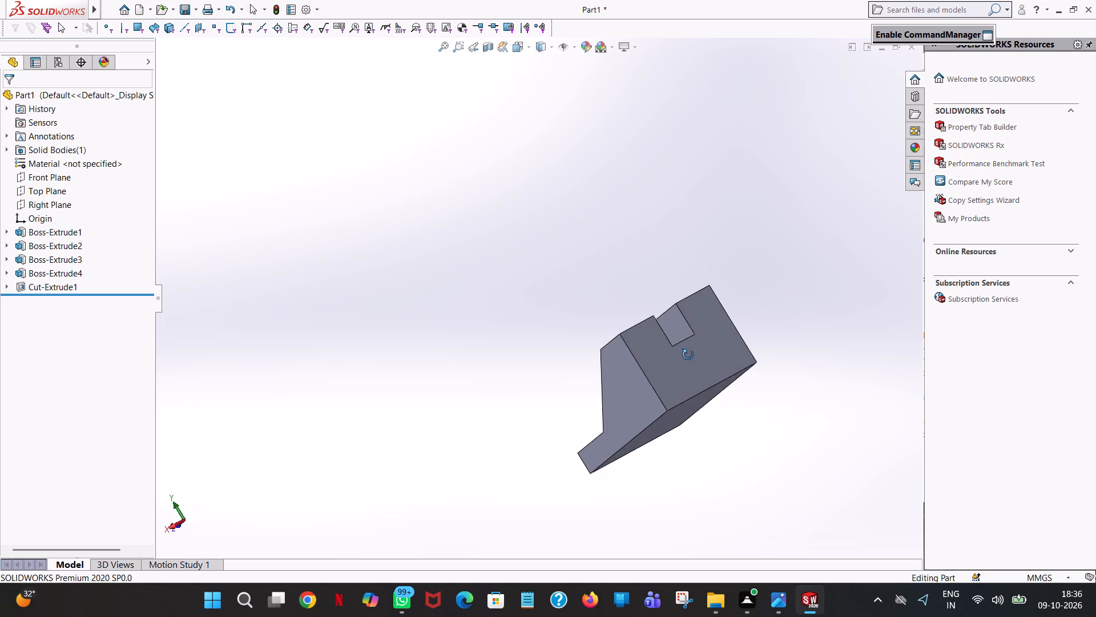
middle_click_drag(688, 355, 581, 481)
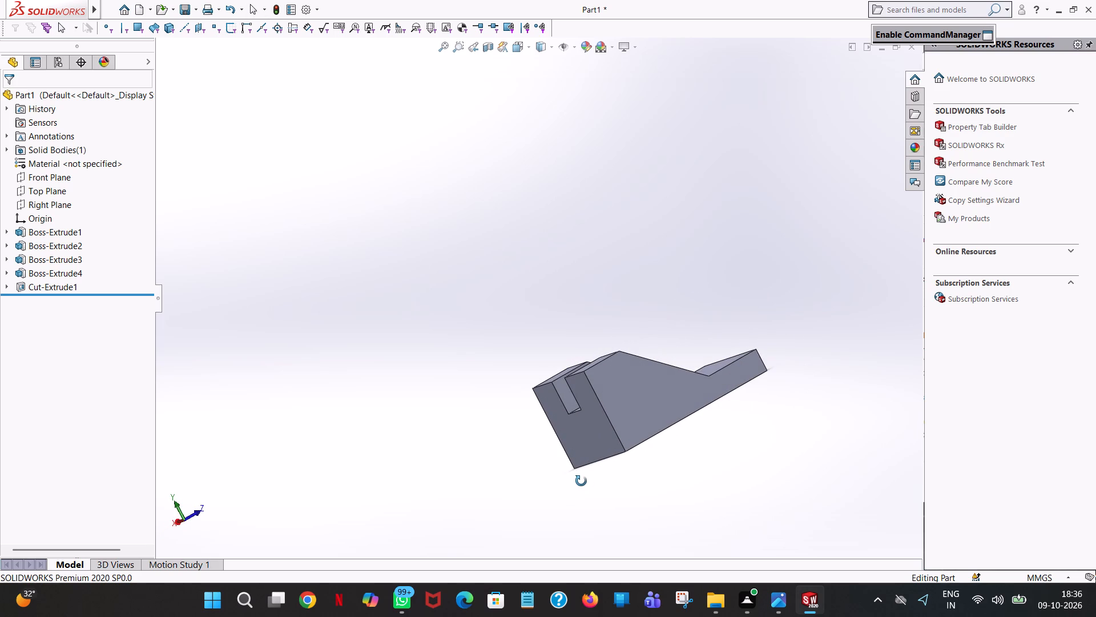
middle_click_drag(581, 481, 518, 531)
scroll(570, 494, "up", 1)
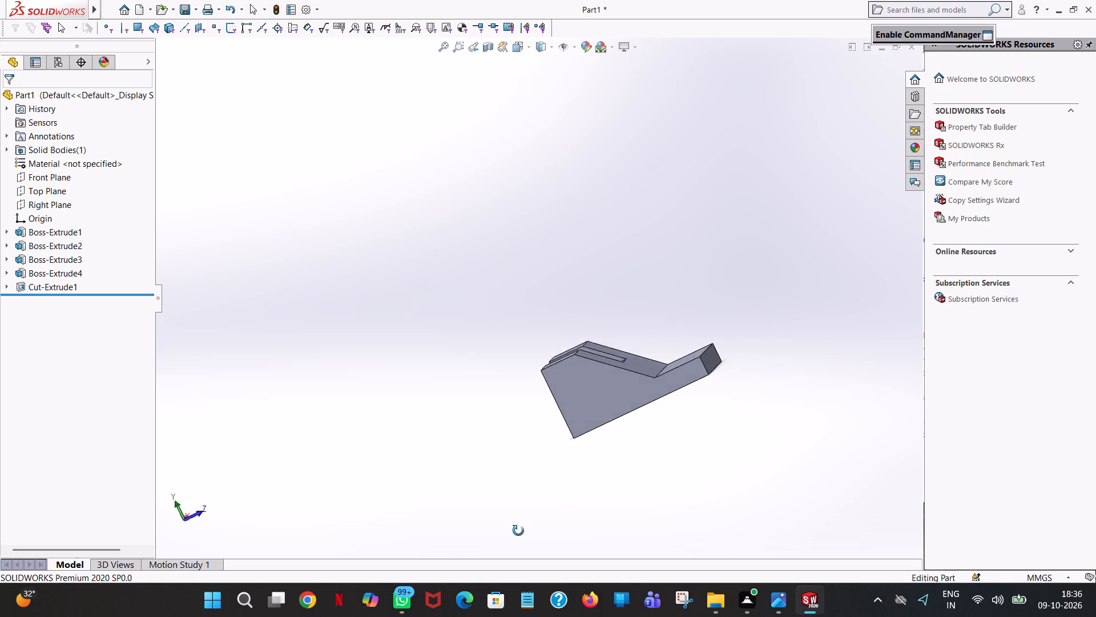
middle_click_drag(518, 531, 660, 615)
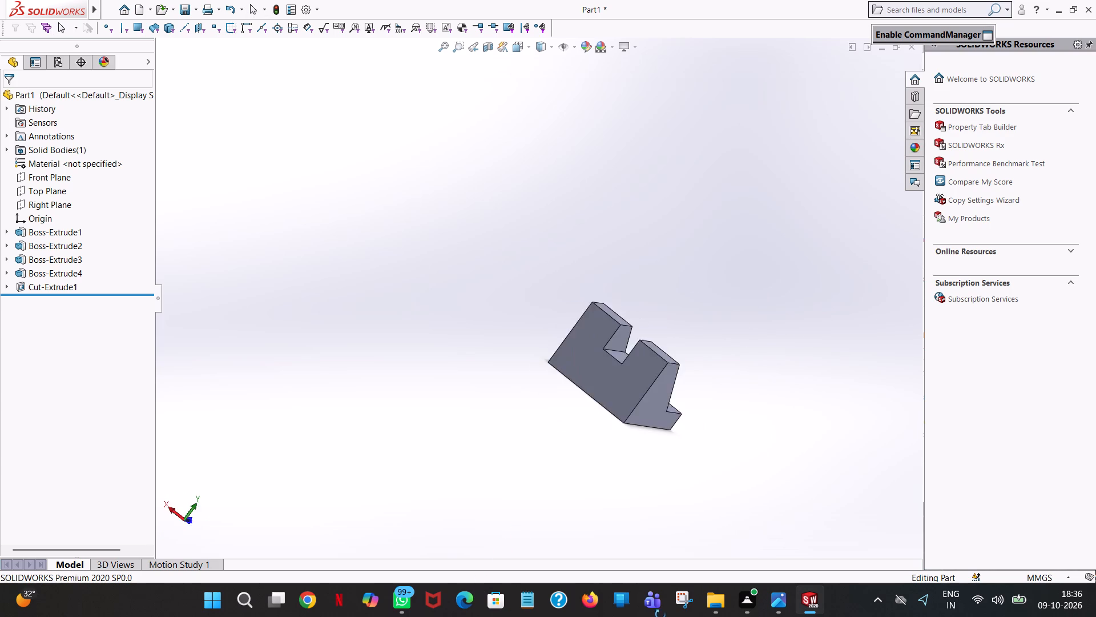
middle_click_drag(660, 615, 590, 602)
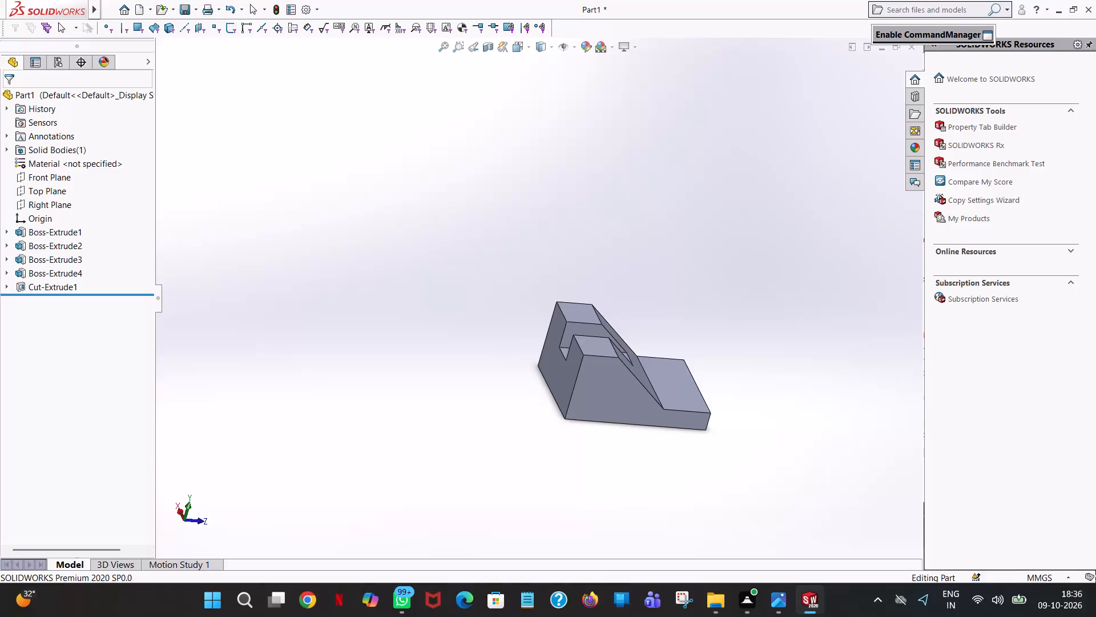
middle_click_drag(590, 602, 676, 575)
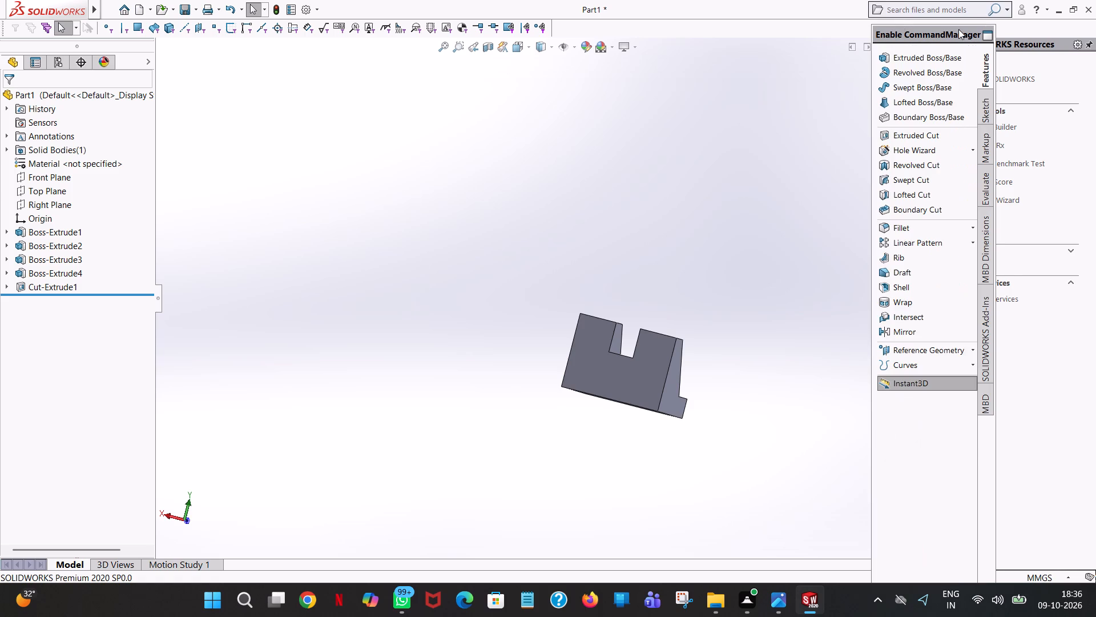
In a new extruded-cut sketch on the part's rear face, draw a 5 mm vertical line down from the midpoint of the slot's bottom edge.
left_click(933, 139)
left_click(626, 377)
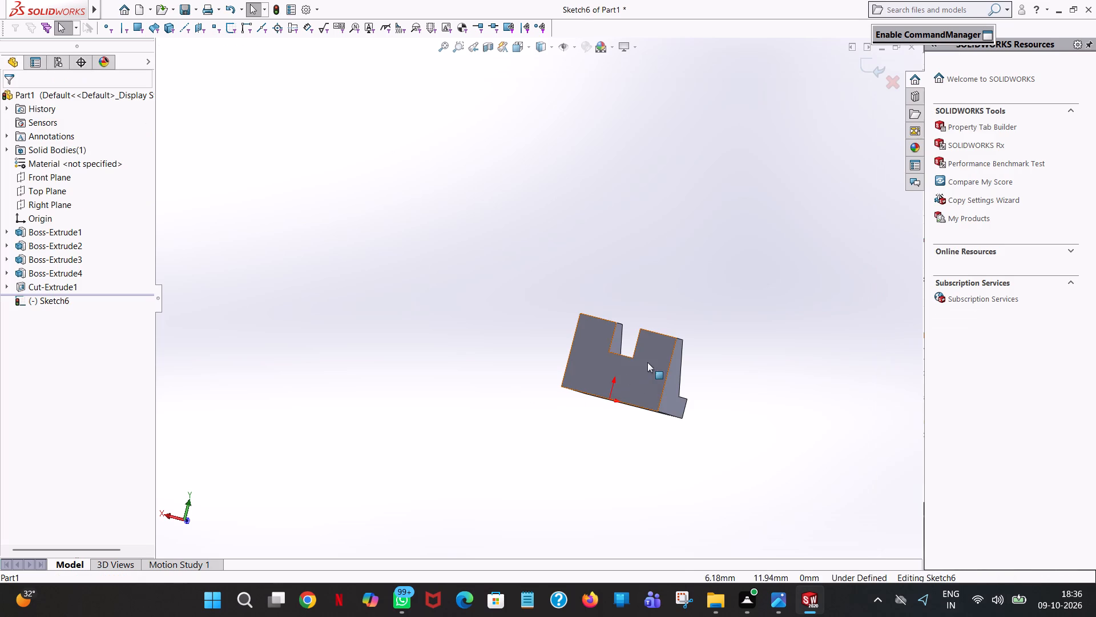
left_click(526, 47)
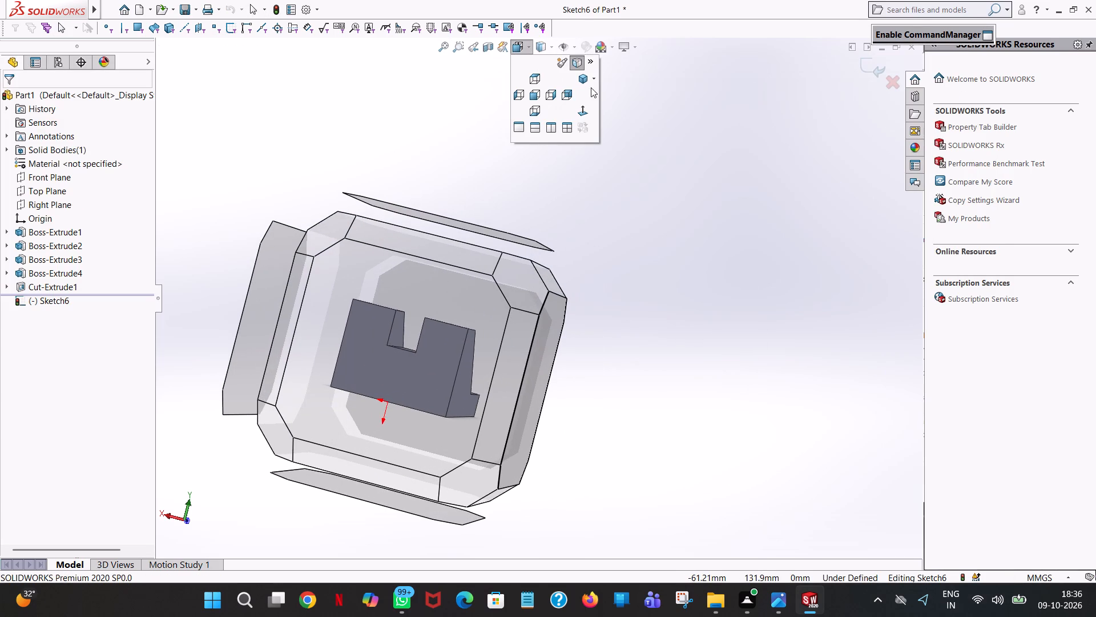
left_click(581, 106)
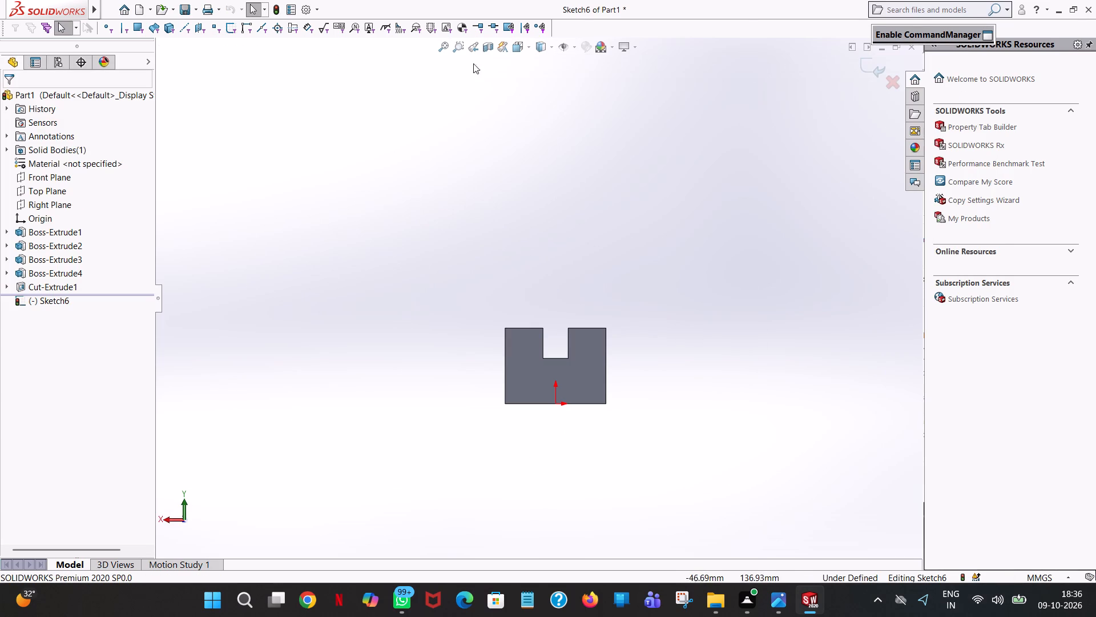
left_click(881, 92)
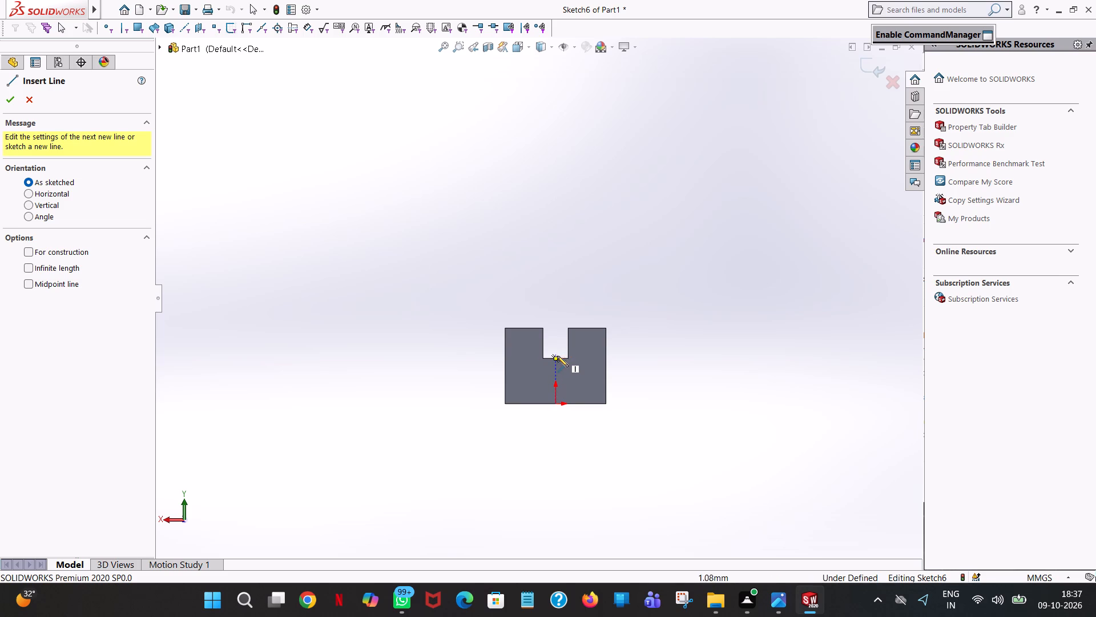
left_click(556, 360)
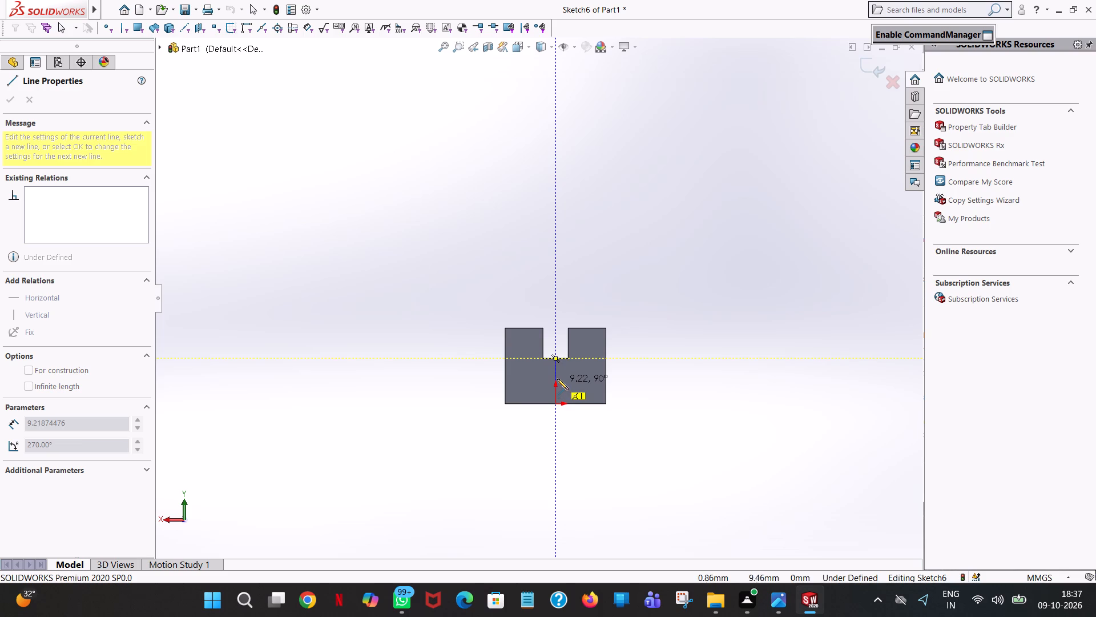
left_click(557, 377)
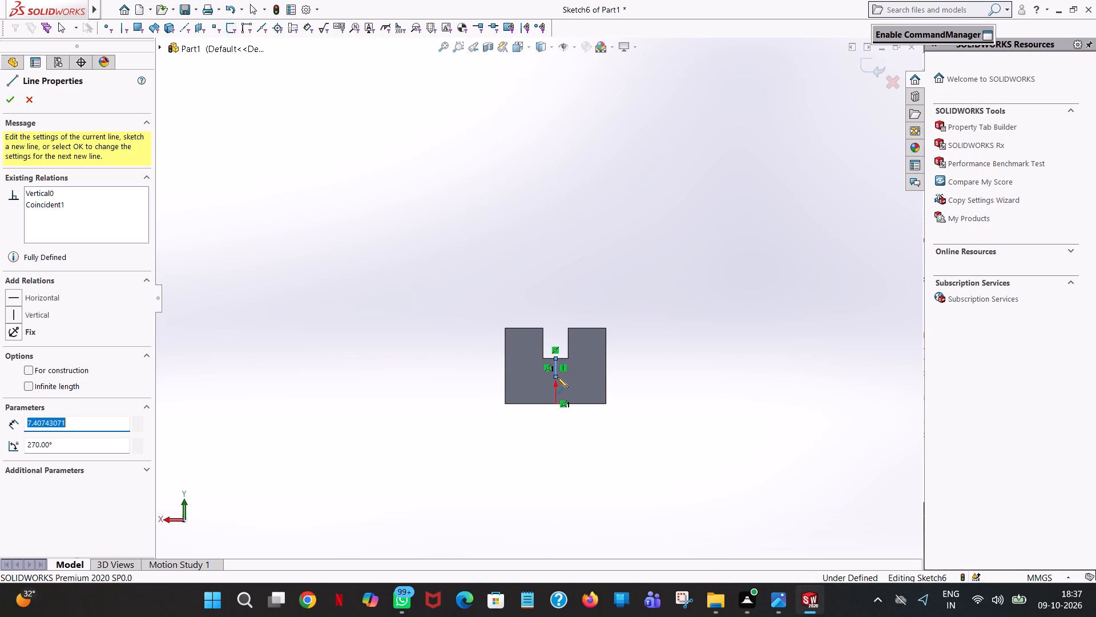
key("5")
key("Return")
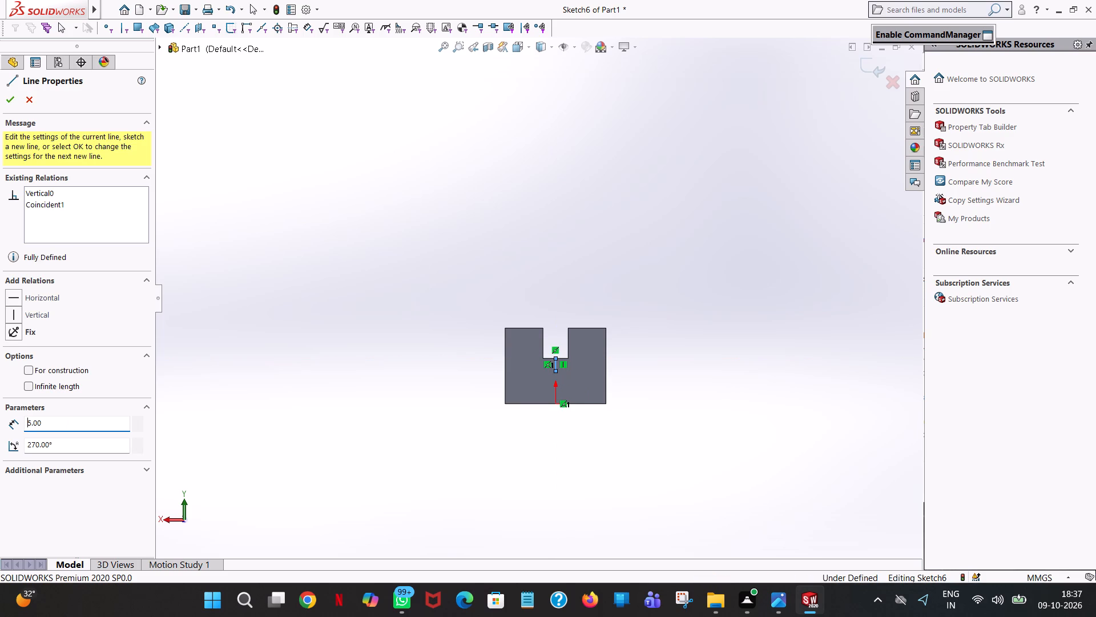
Draw a horizontal line sideways from the vertical line's lower end and set its length to 15 mm.
left_click(590, 372)
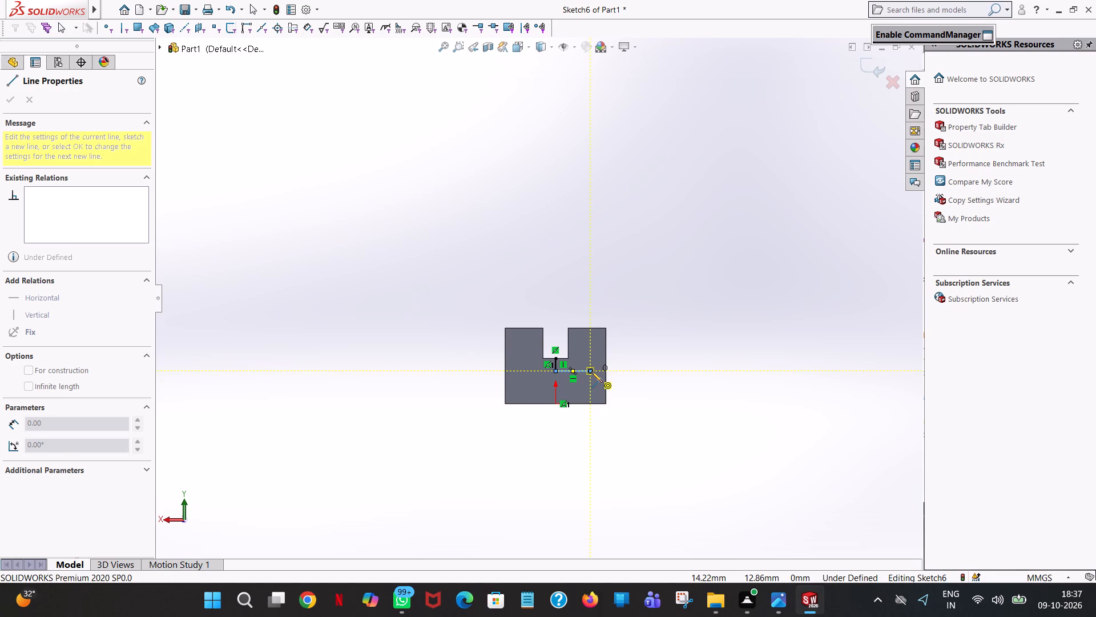
right_click(591, 371)
left_click(636, 382)
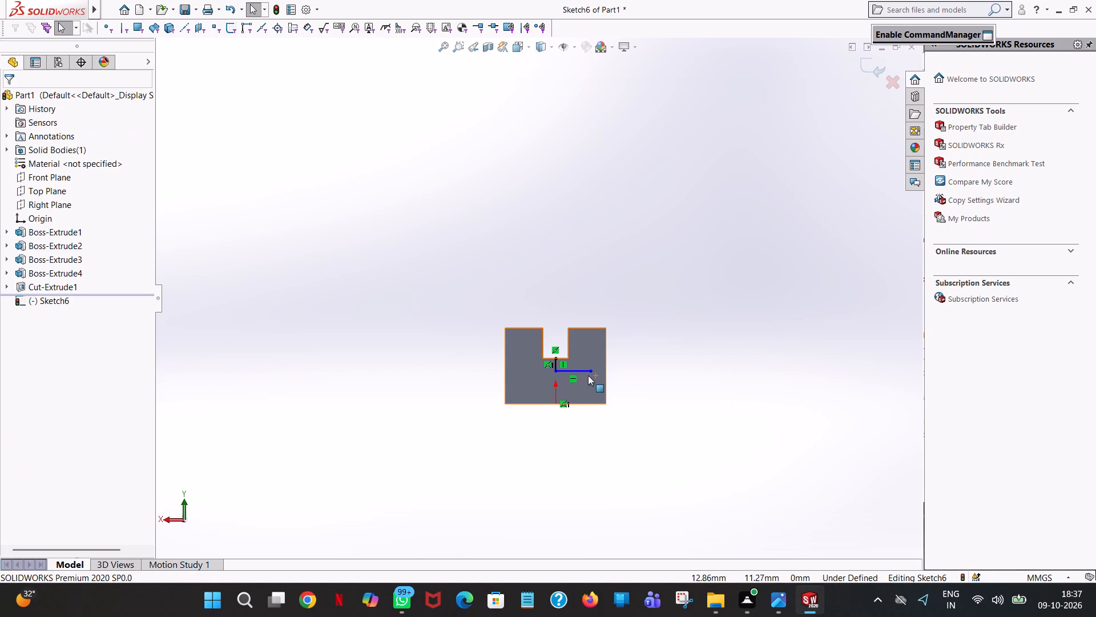
left_click(583, 372)
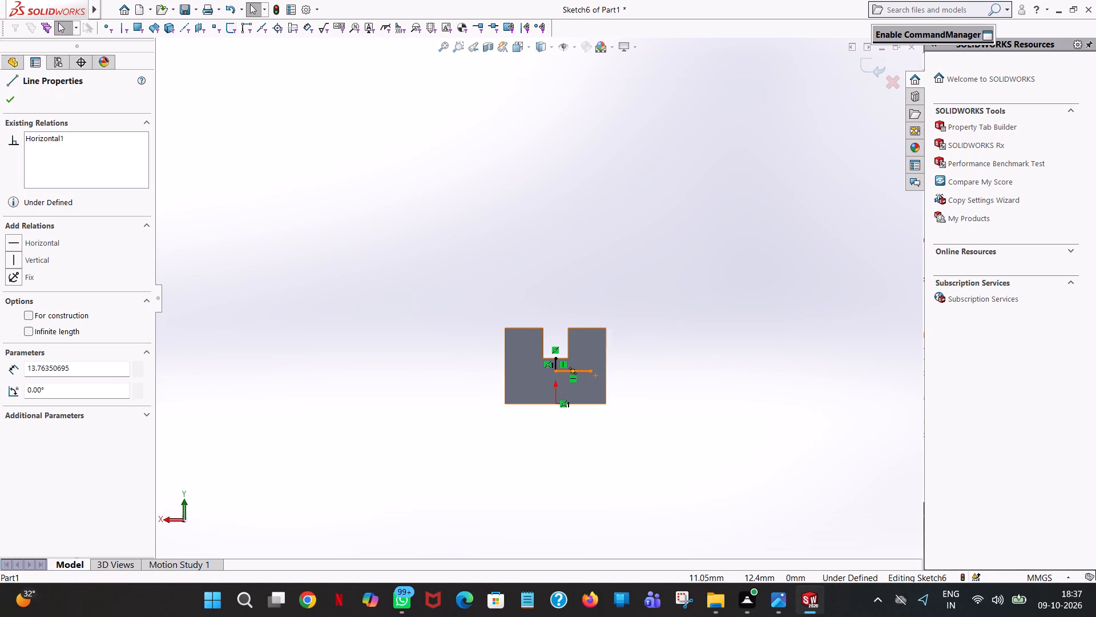
type("15")
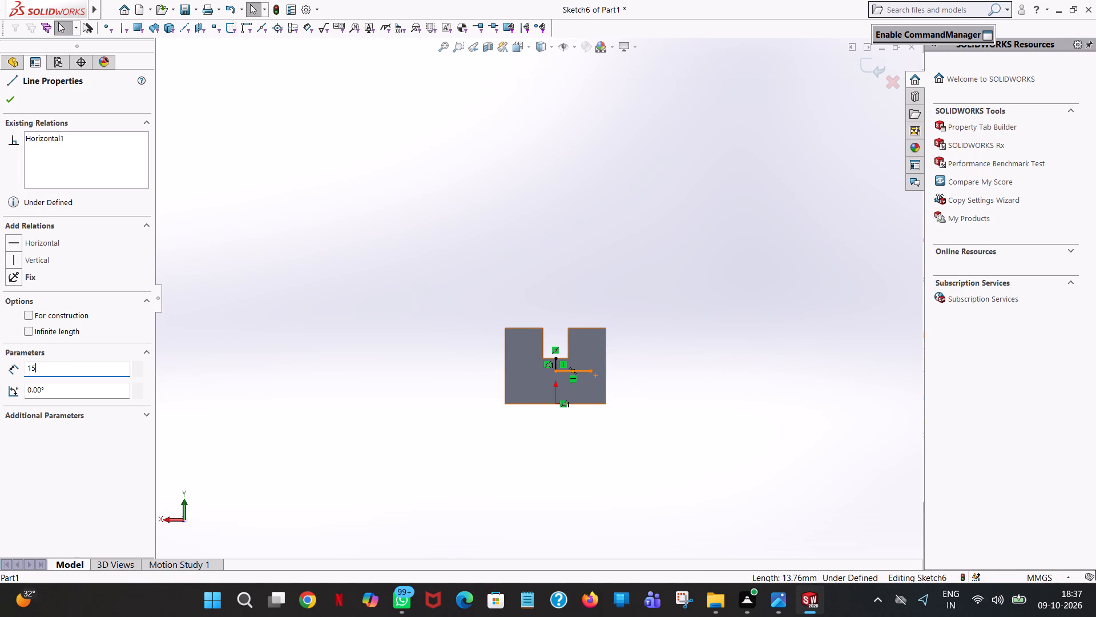
key("Return")
left_click(712, 260)
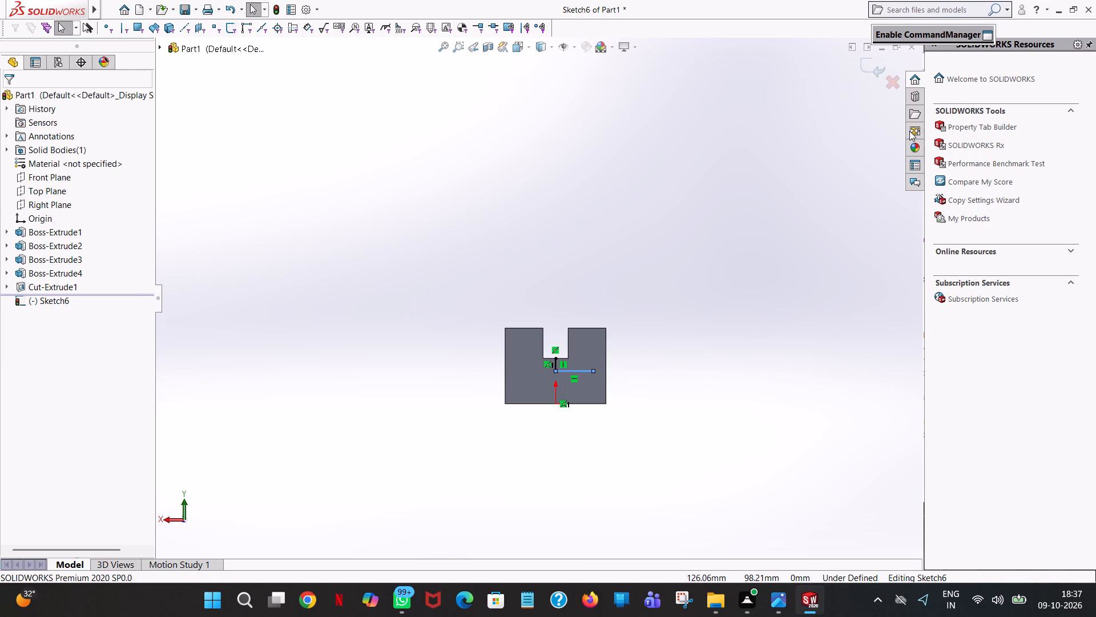
Close the outline as a 30 x 5 mm rectangle whose top edge lies level with the slot's bottom, centred on the vertical line.
left_click(890, 90)
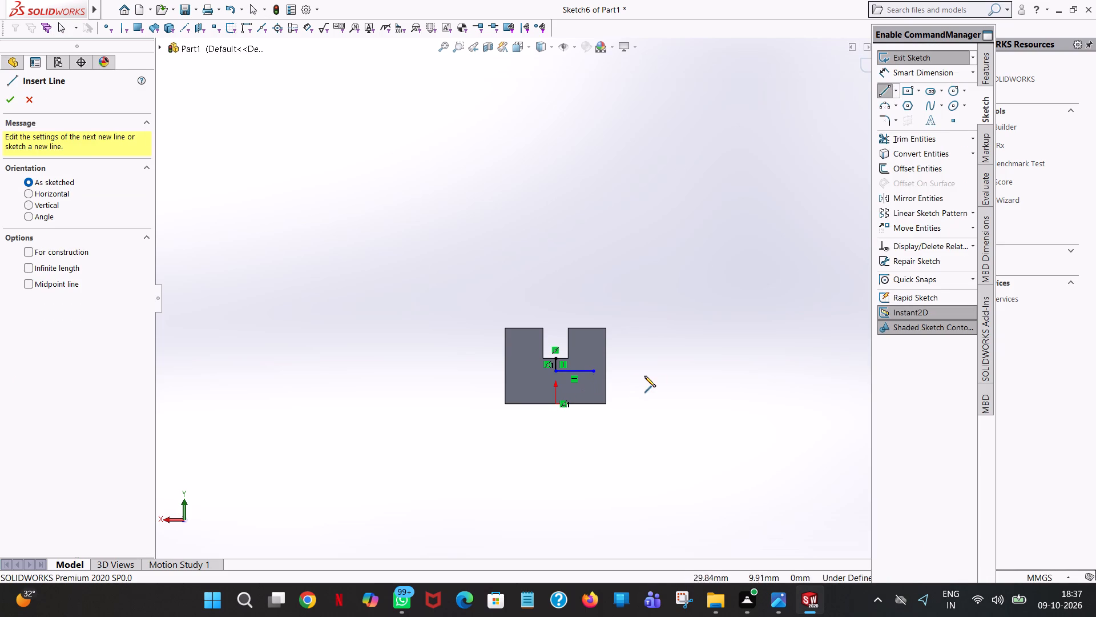
left_click(596, 372)
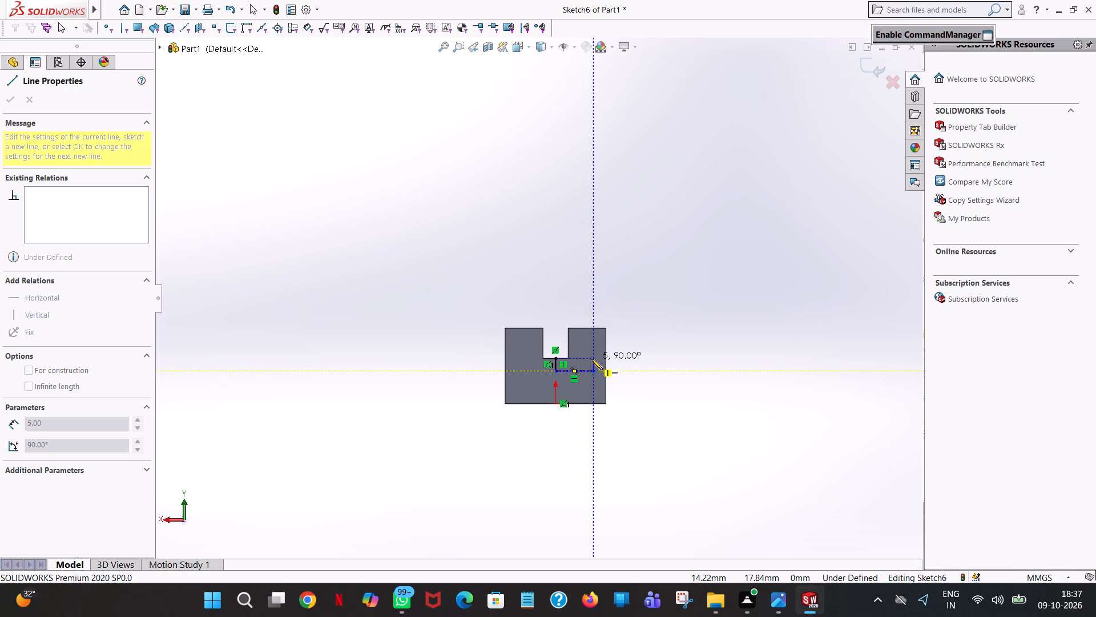
left_click(591, 359)
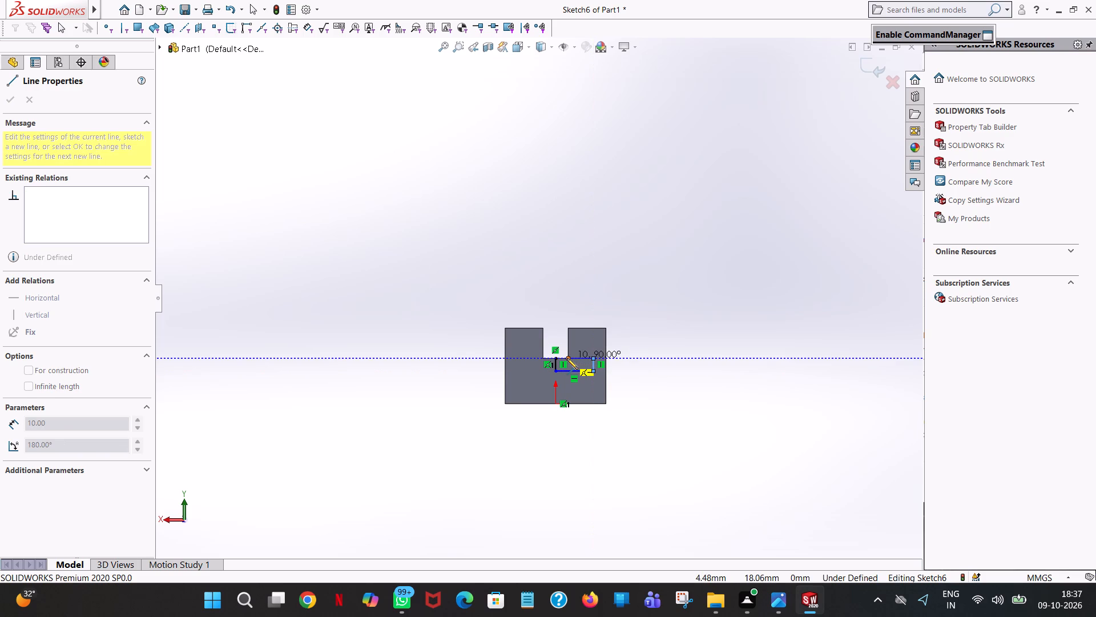
left_click(514, 359)
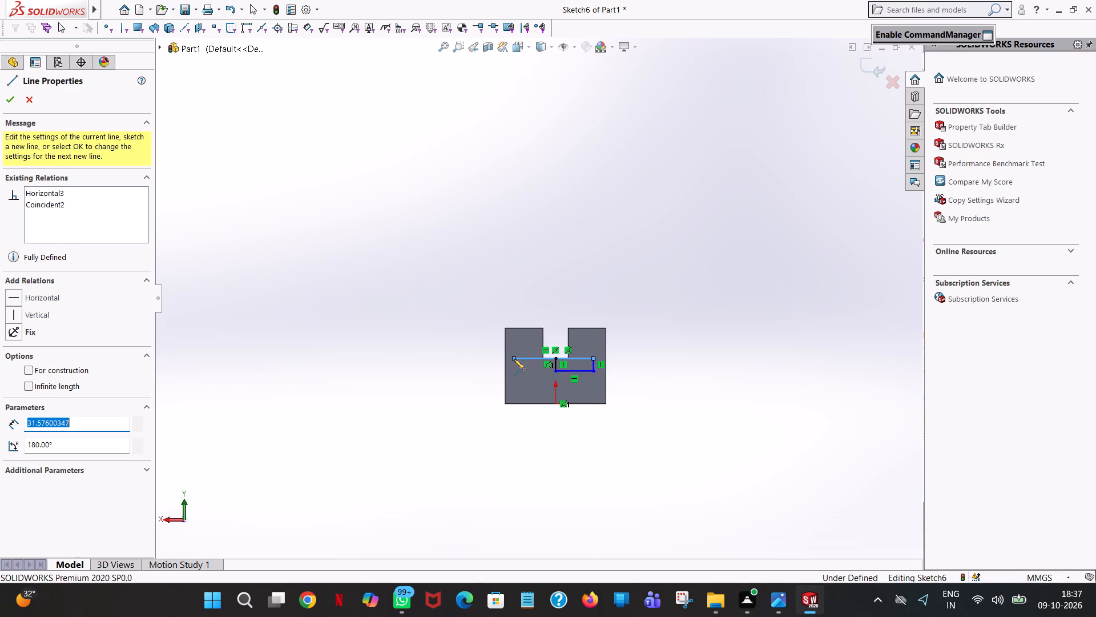
type("30")
key("Return")
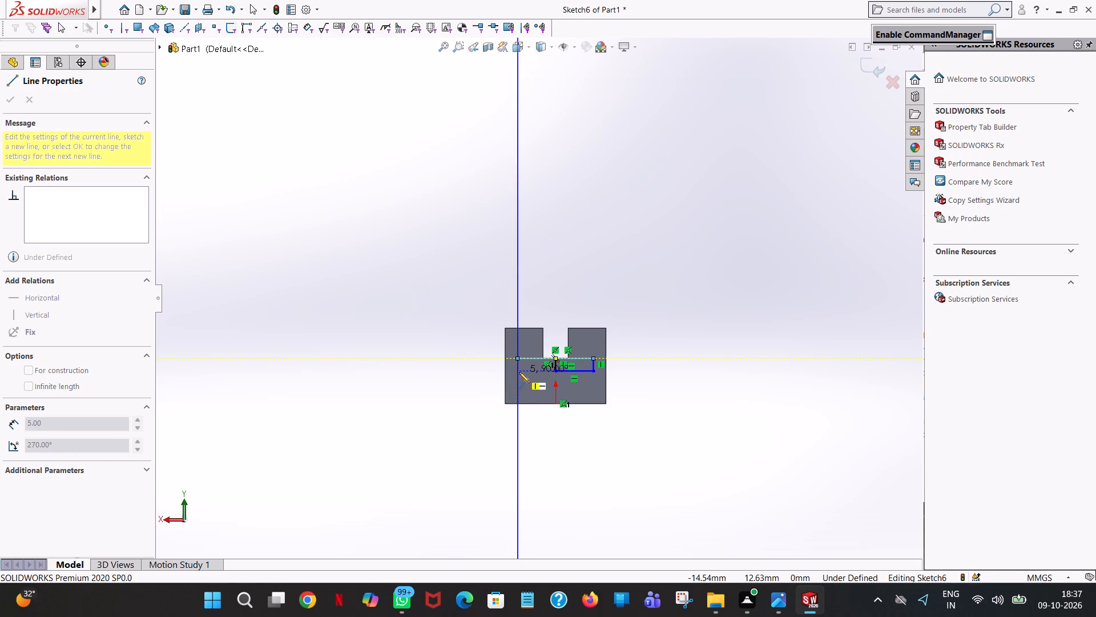
left_click(519, 372)
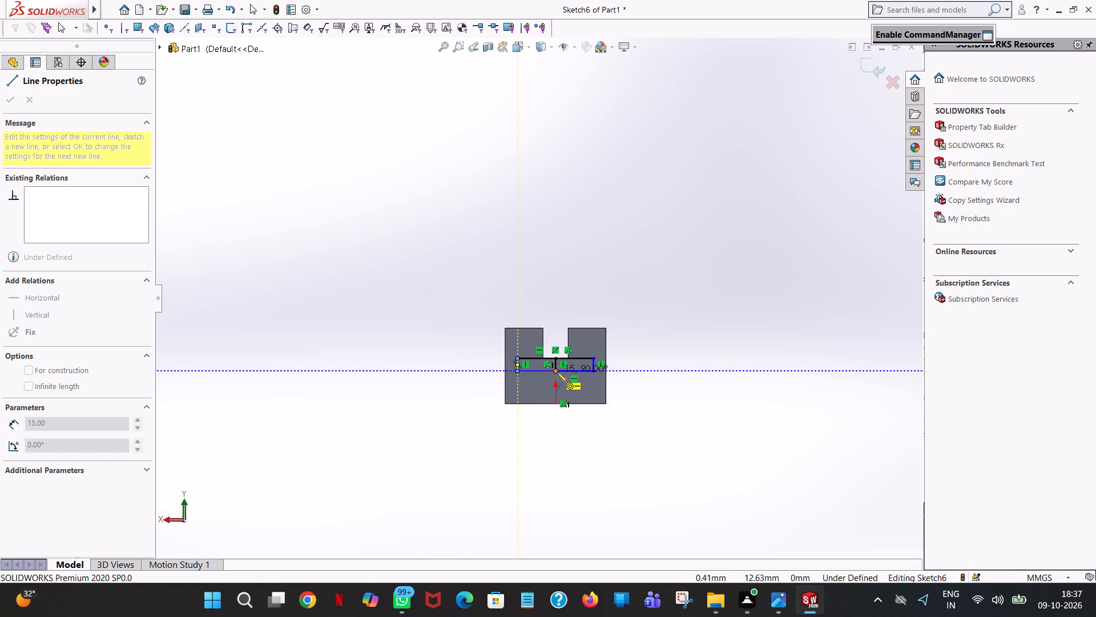
left_click(557, 372)
right_click(557, 372)
left_click(583, 382)
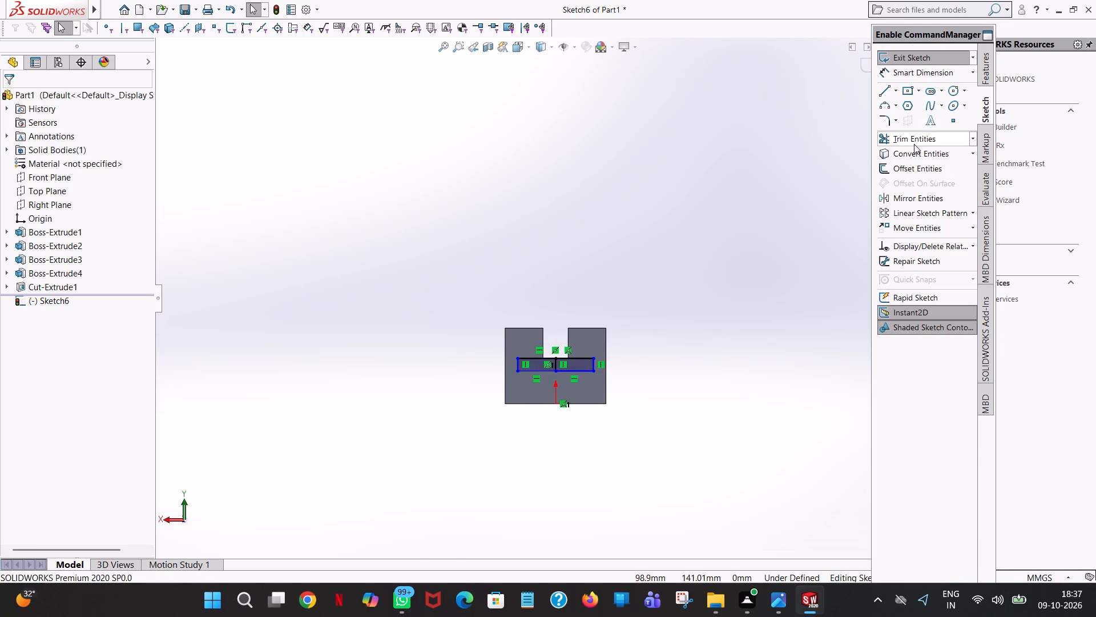
Trim away the short vertical line in the middle of the rectangle.
left_click(914, 144)
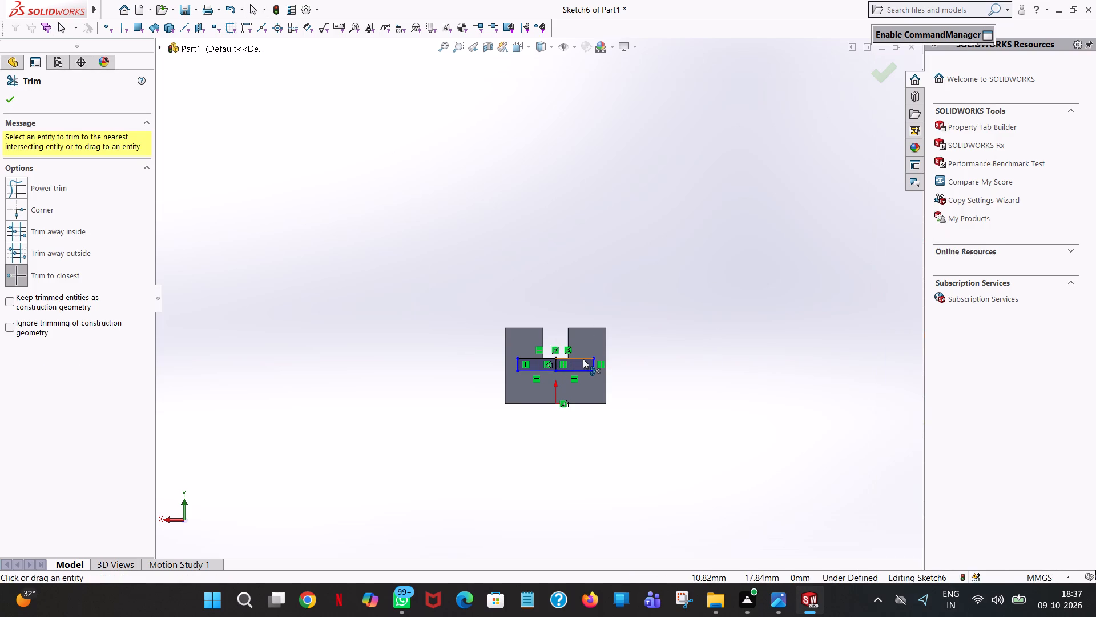
left_click(556, 363)
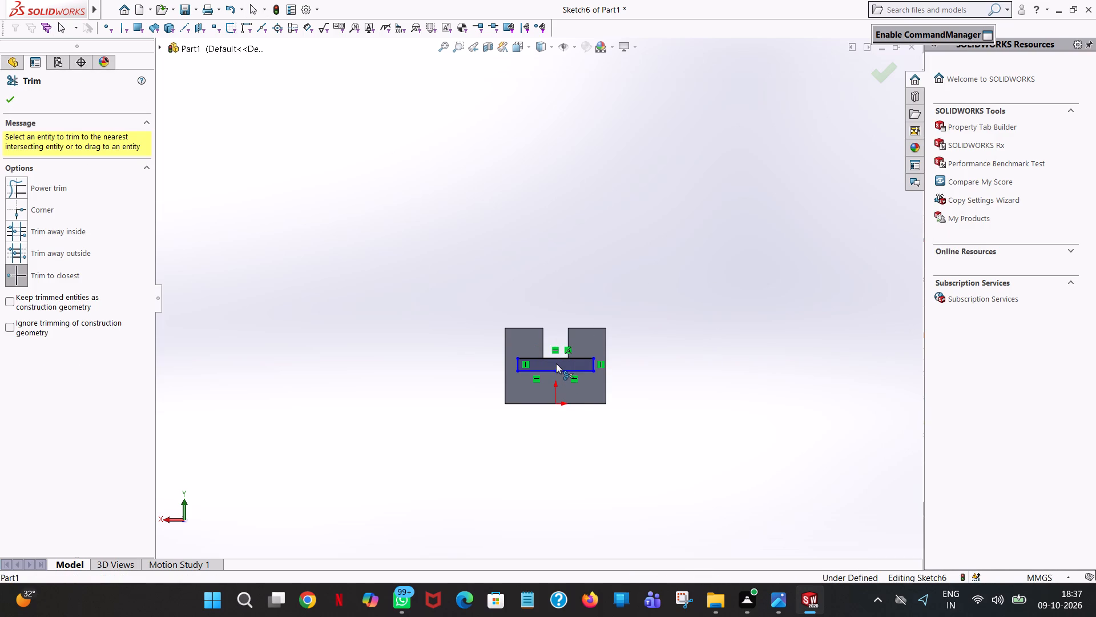
scroll(562, 363, "down", 4)
left_click(17, 102)
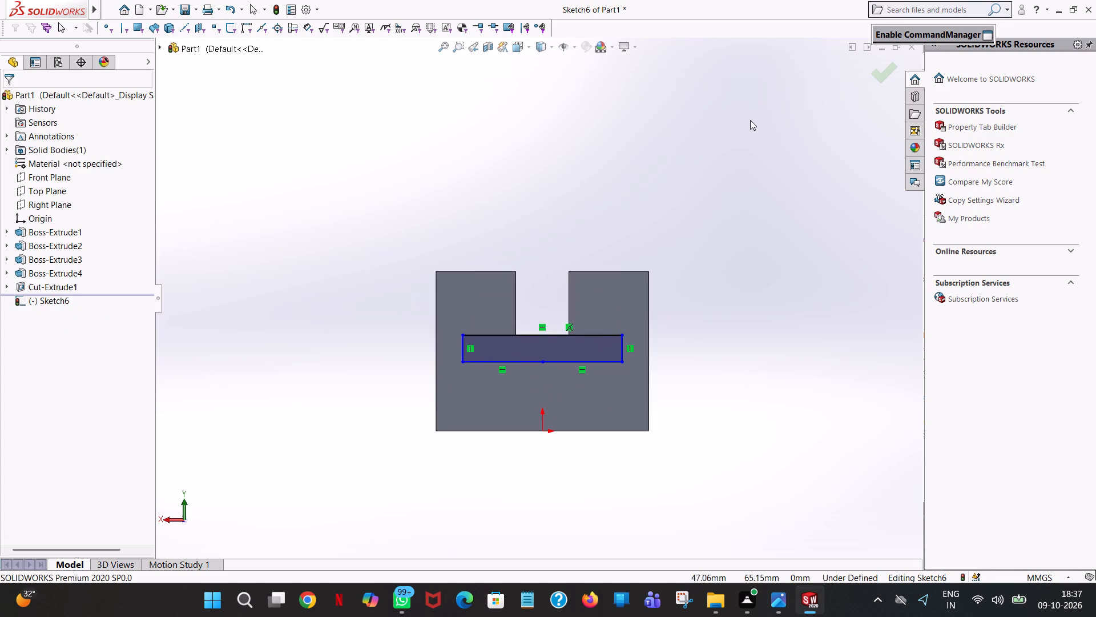
Cut-extrude the rectangle with a blind depth of 40 mm from the rear face through the sloped body.
middle_click_drag(642, 147, 777, 191)
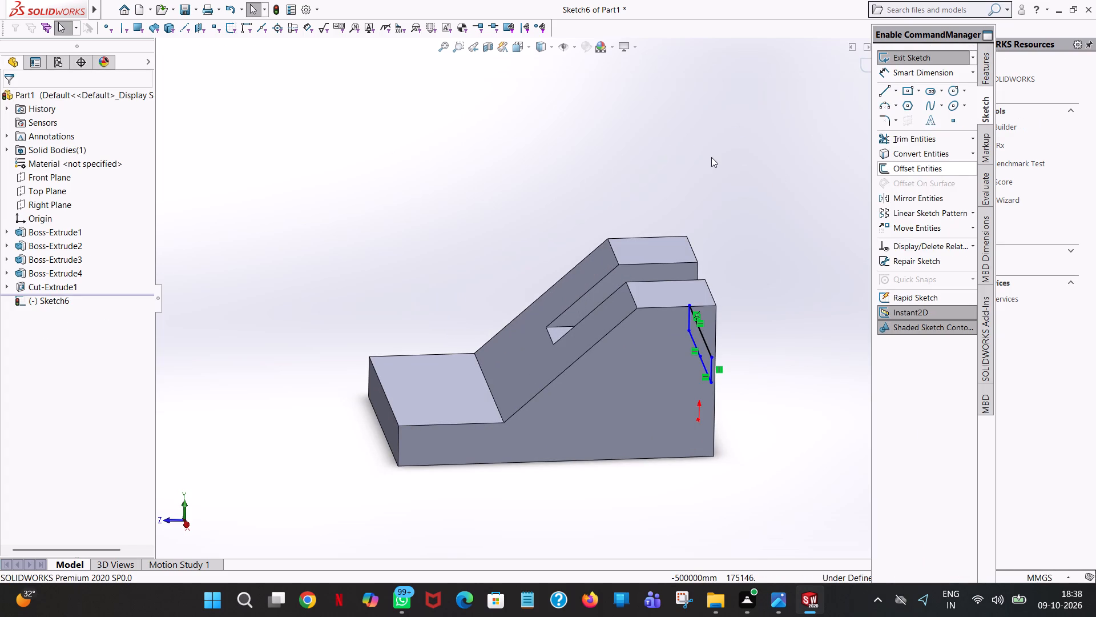
left_click(710, 157)
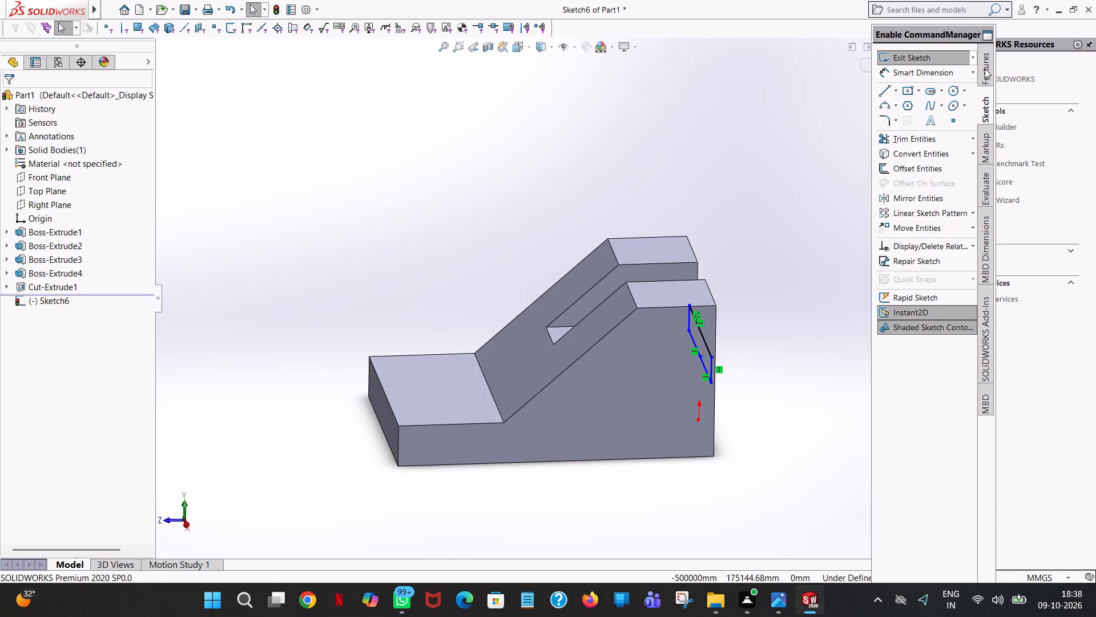
left_click(985, 69)
left_click(925, 138)
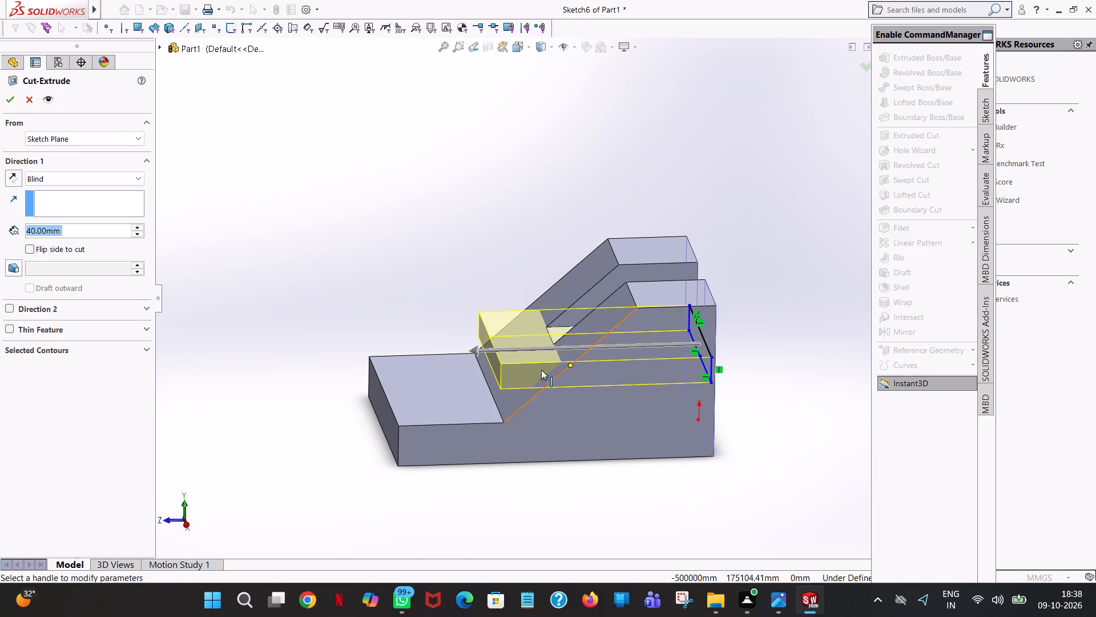
left_click(5, 95)
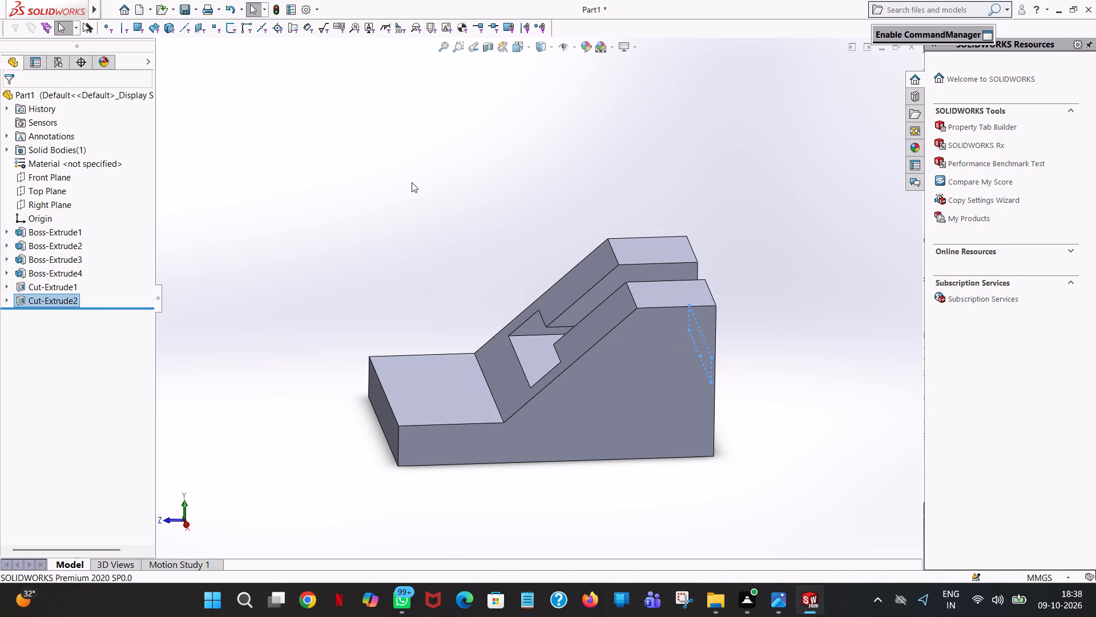
Examine the T-shaped slot from the front, rear and sides and compare the part with the task brief.
left_click(412, 182)
middle_click_drag(505, 224, 628, 208)
scroll(505, 224, "up", 2)
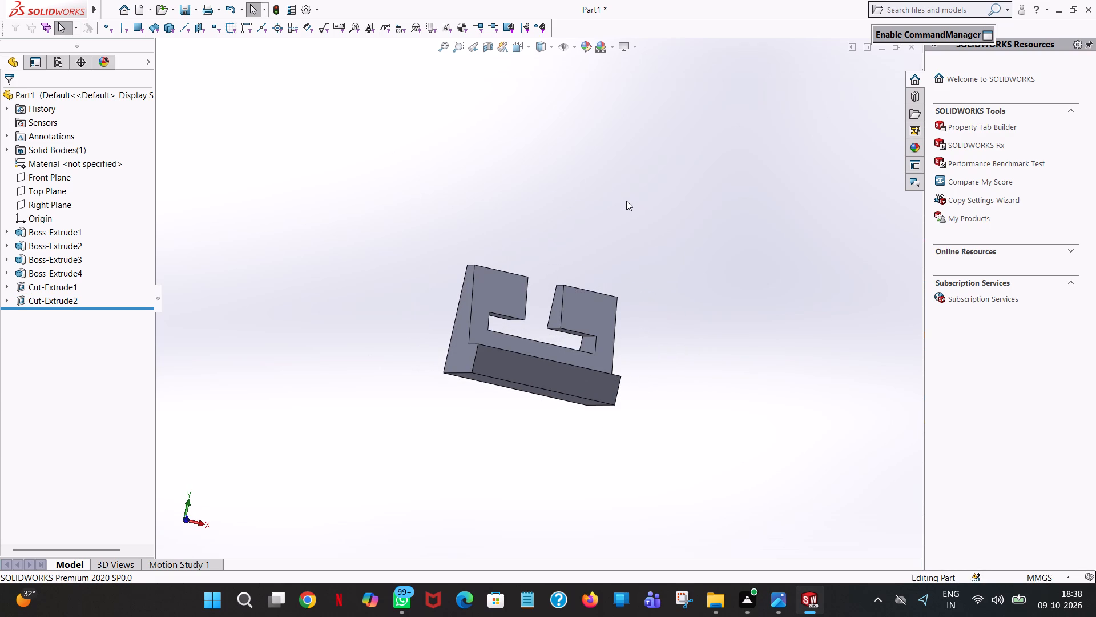
middle_click_drag(639, 269, 566, 315)
scroll(566, 315, "up", 1)
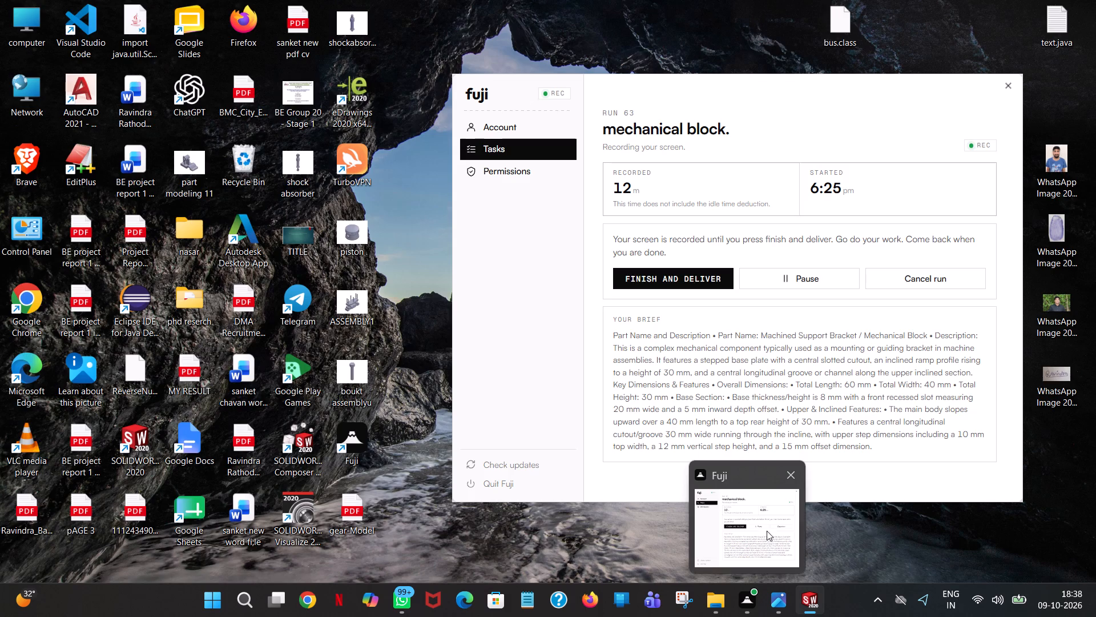
middle_click_drag(591, 341, 561, 328)
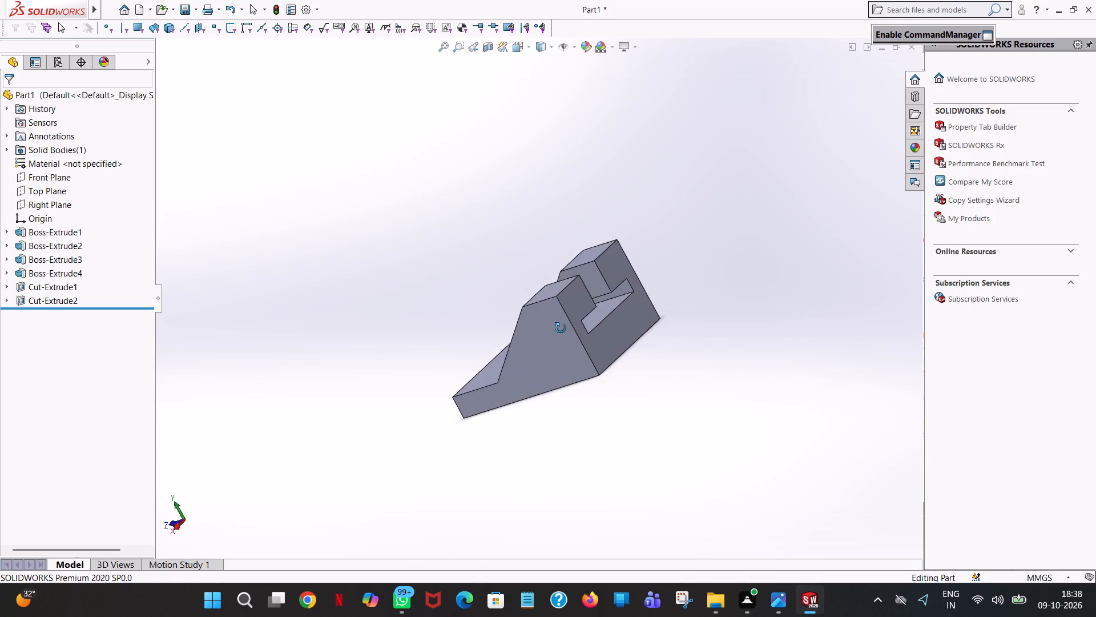
middle_click_drag(561, 328, 563, 326)
scroll(563, 326, "up", 1)
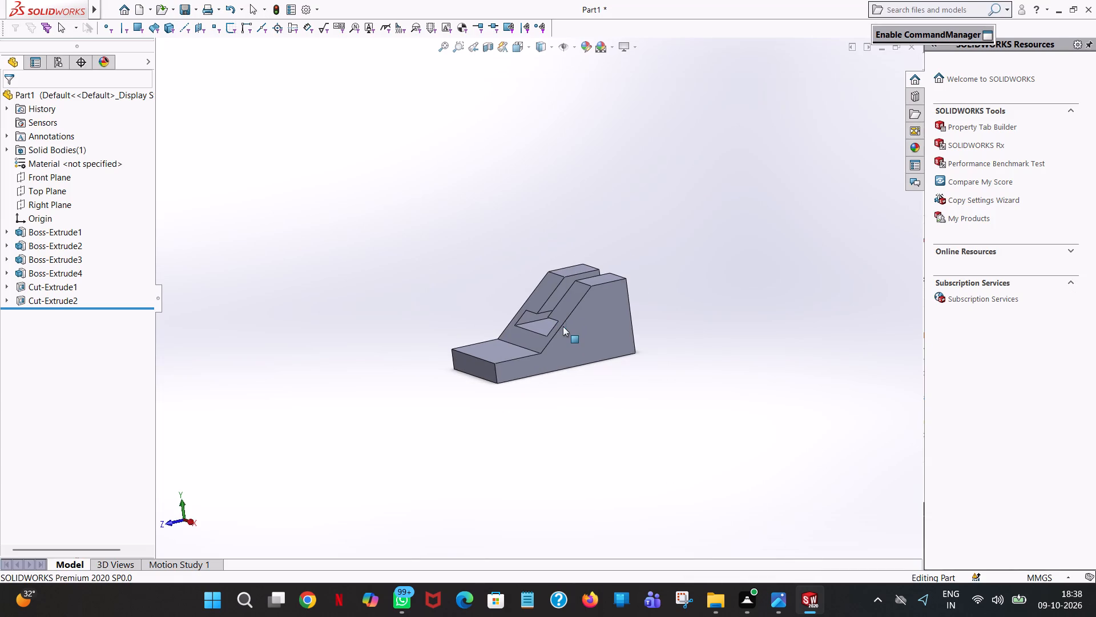
scroll(563, 326, "up", 1)
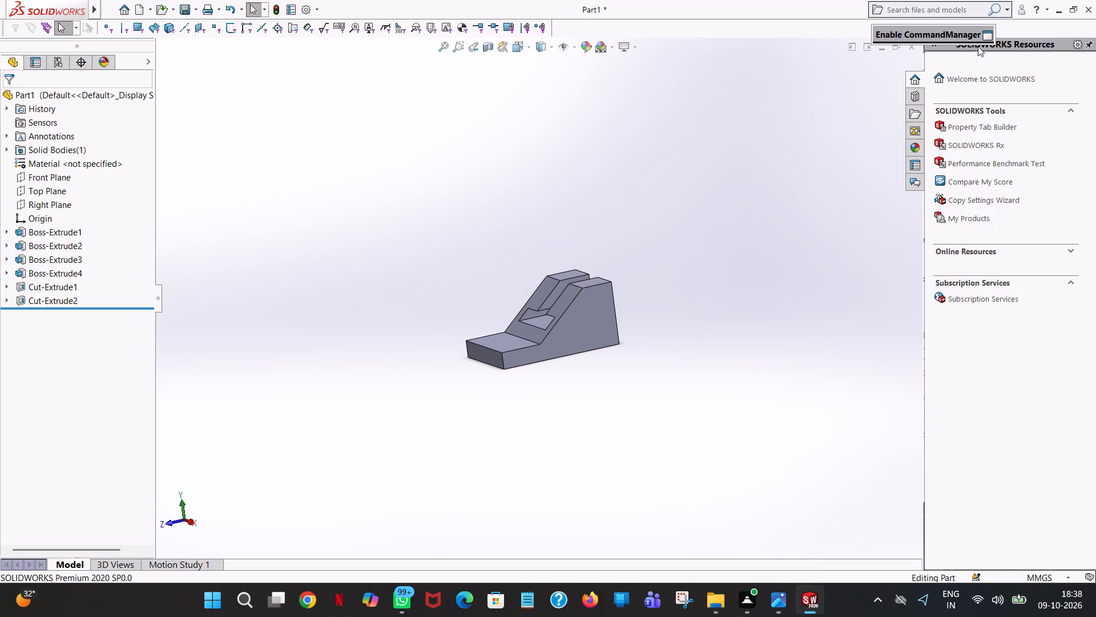
In a new extruded-cut sketch on the base plate's top face, draw a 5 mm vertical line inward from the front edge's midpoint.
left_click(922, 133)
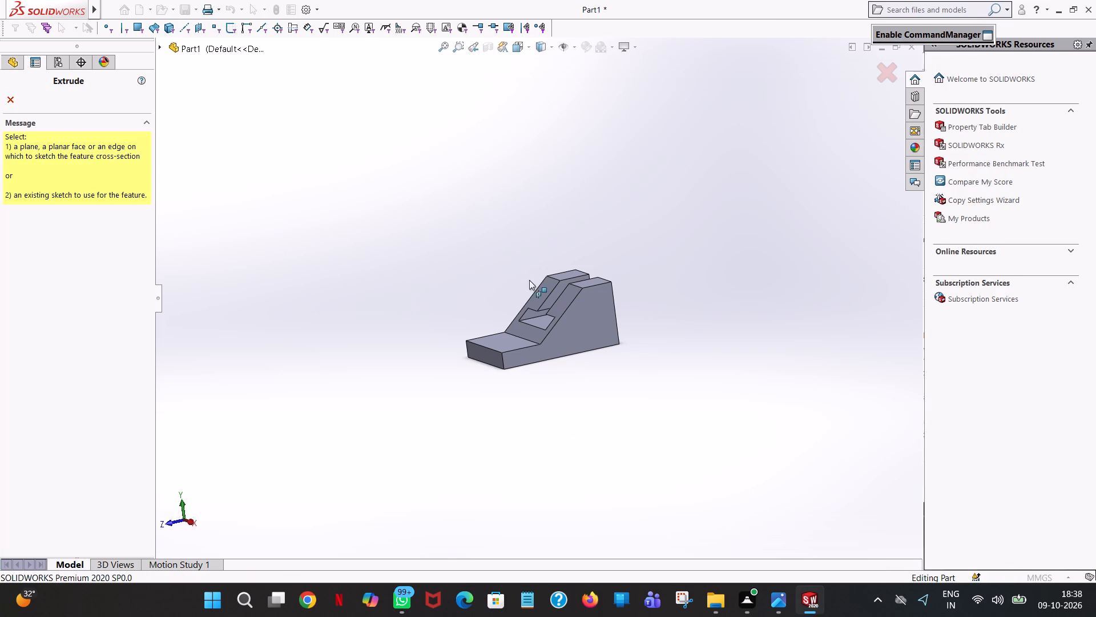
middle_click_drag(528, 295, 540, 426)
left_click(517, 368)
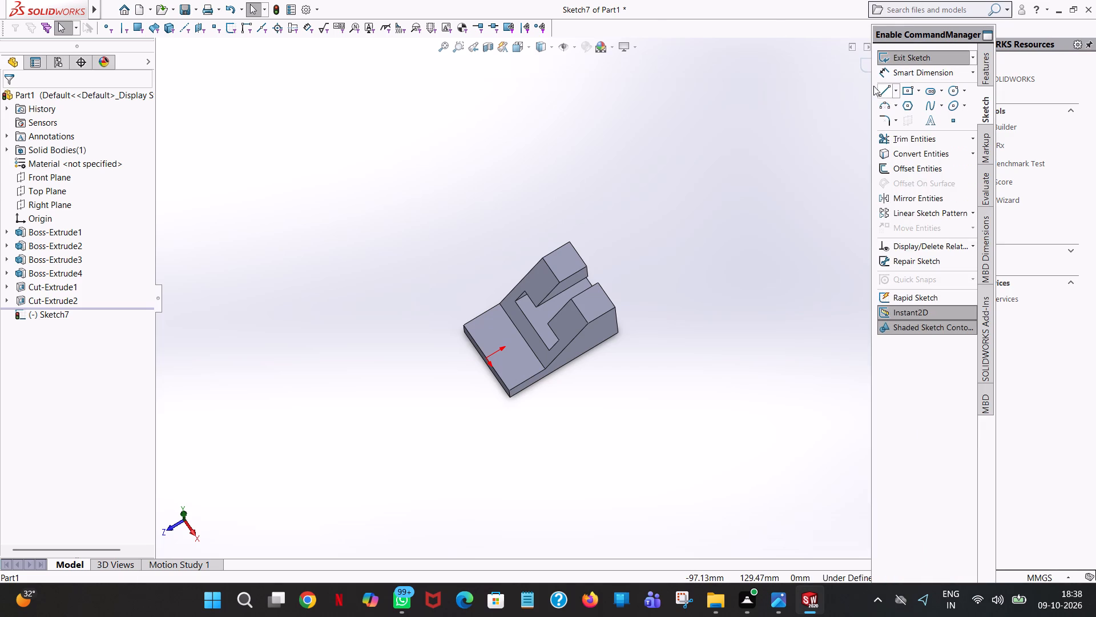
left_click(529, 45)
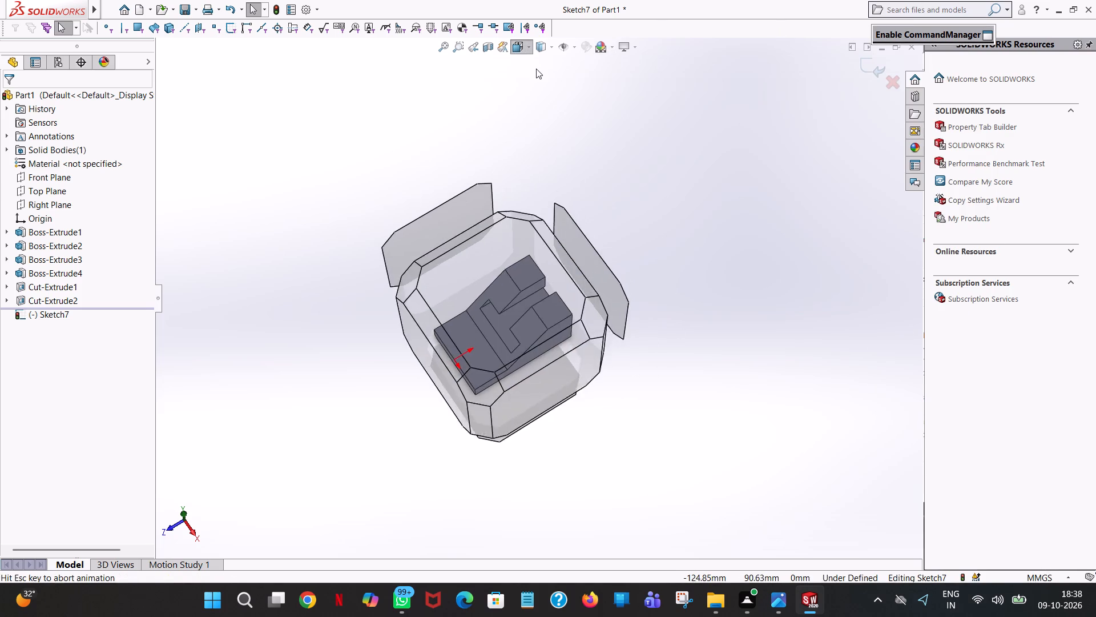
left_click(582, 111)
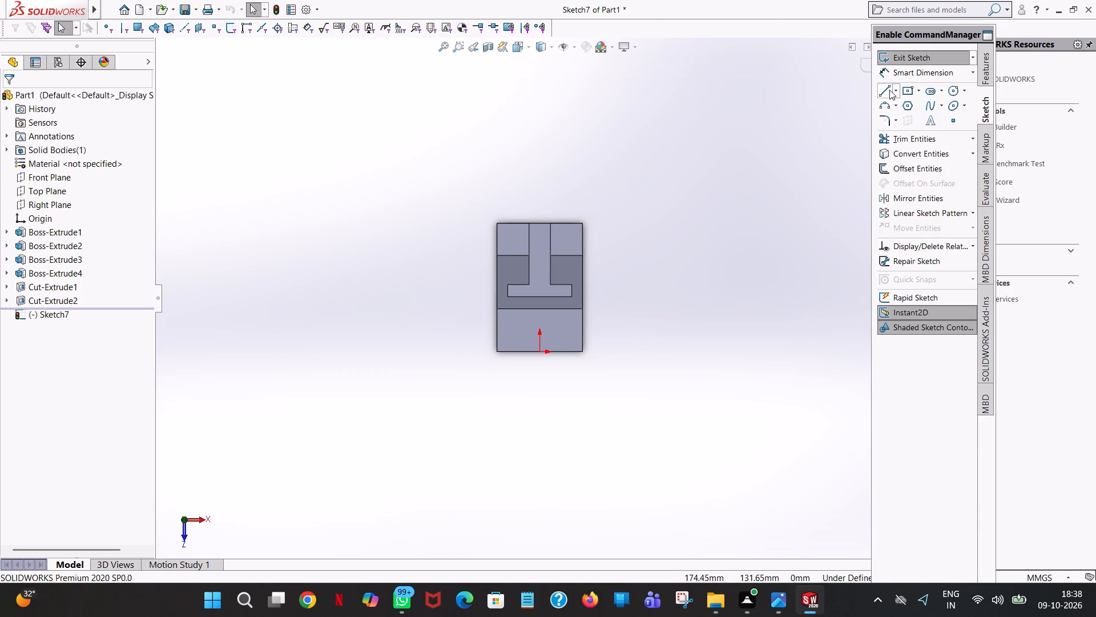
left_click(889, 90)
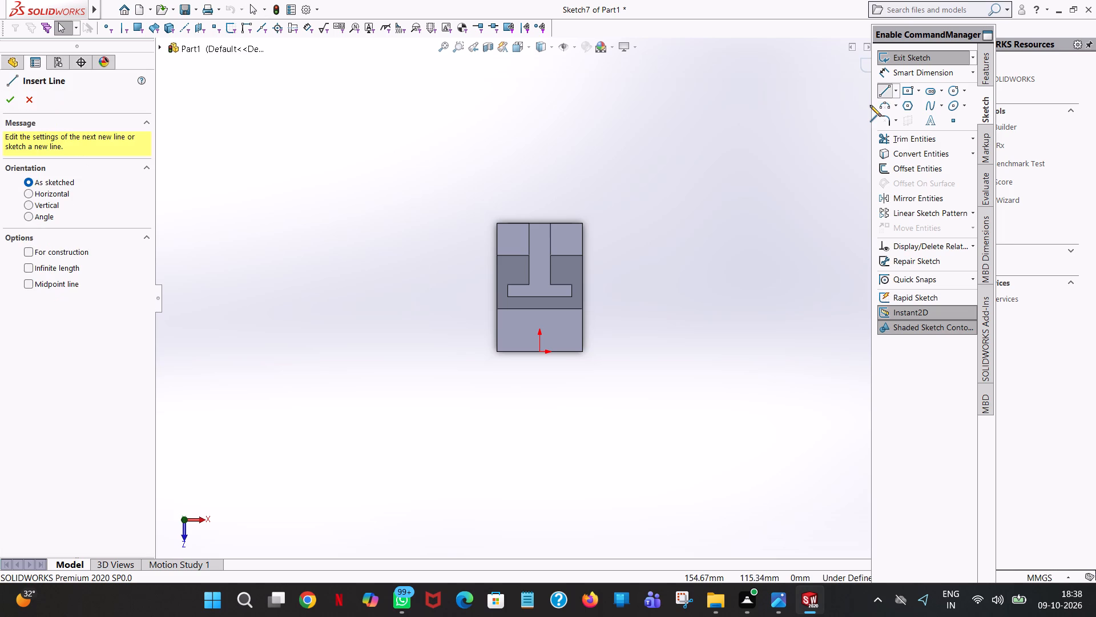
left_click(541, 350)
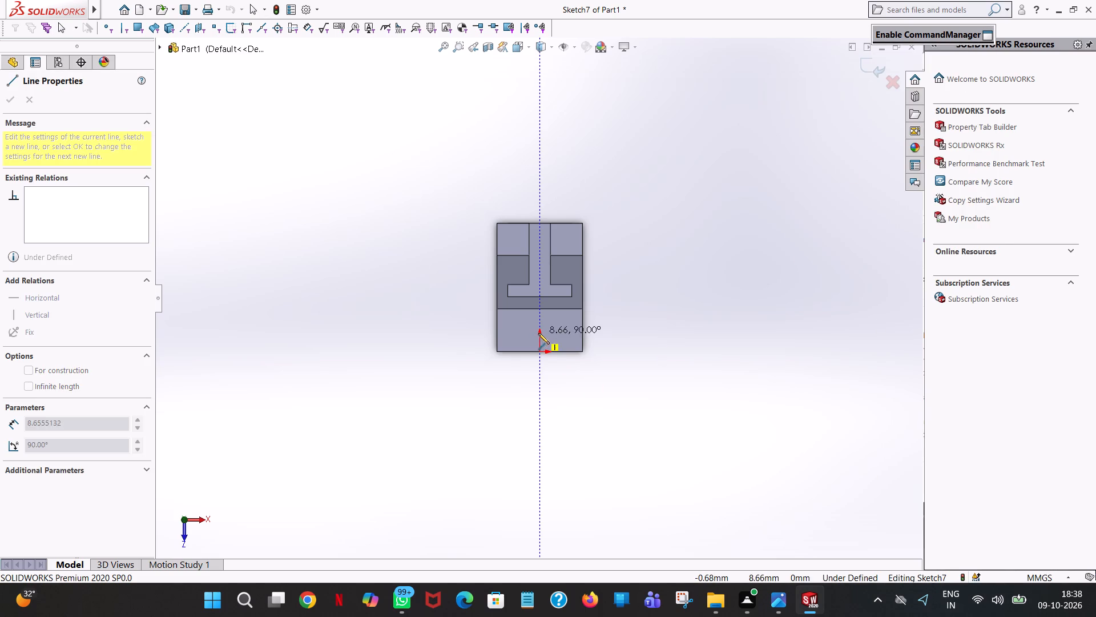
left_click(538, 326)
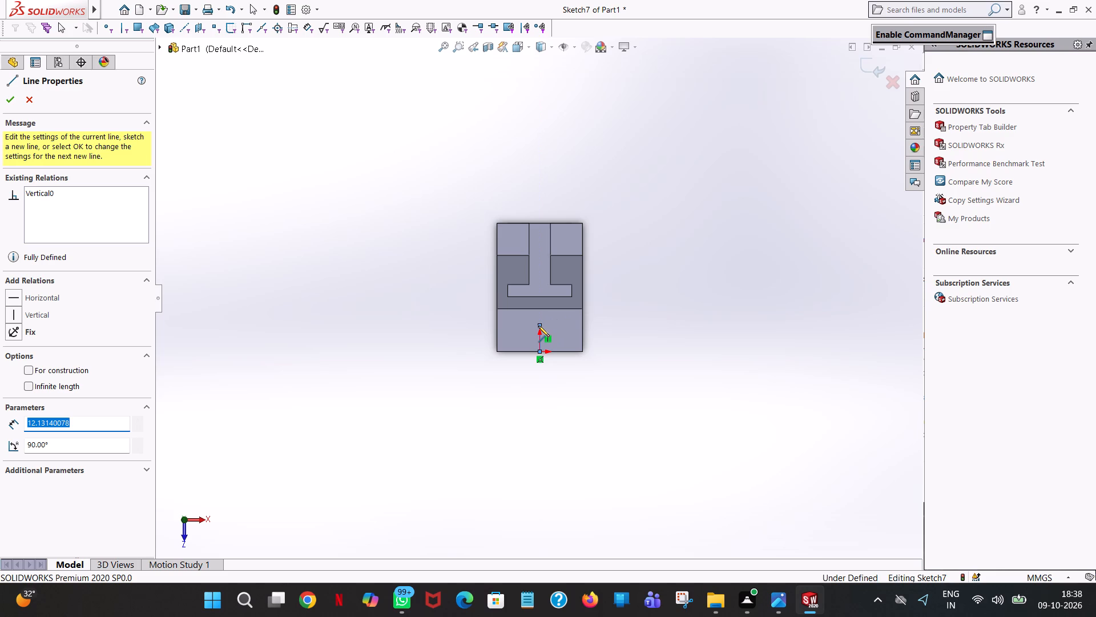
key("5")
key("Return")
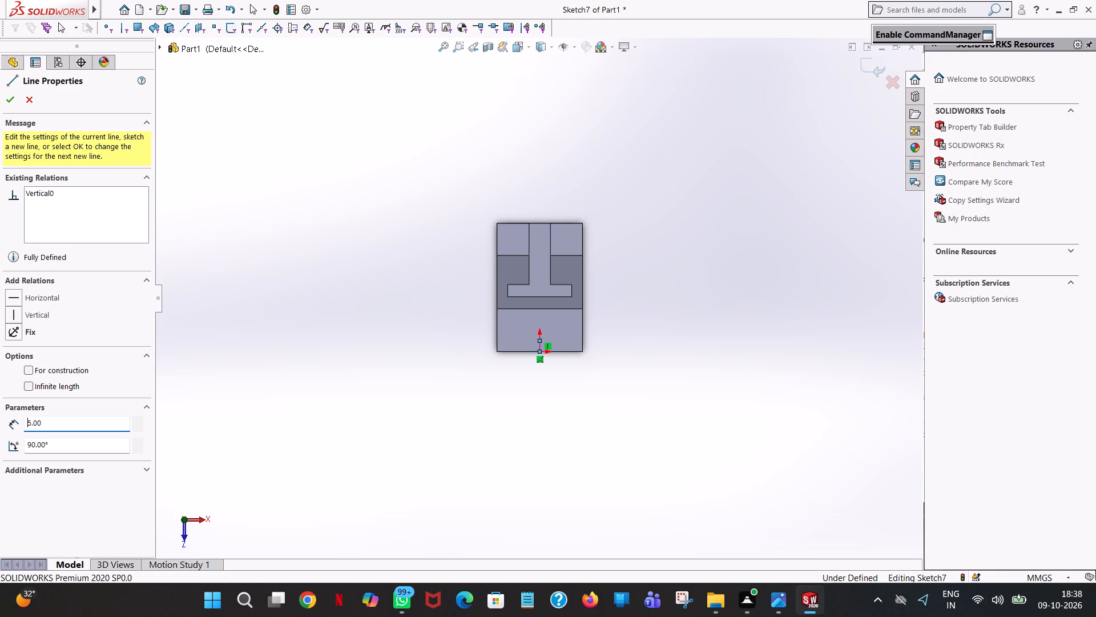
Draw a 10 mm horizontal line sideways from the vertical line's inner end, and a 5 mm vertical line back to the front edge.
scroll(588, 340, "down", 3)
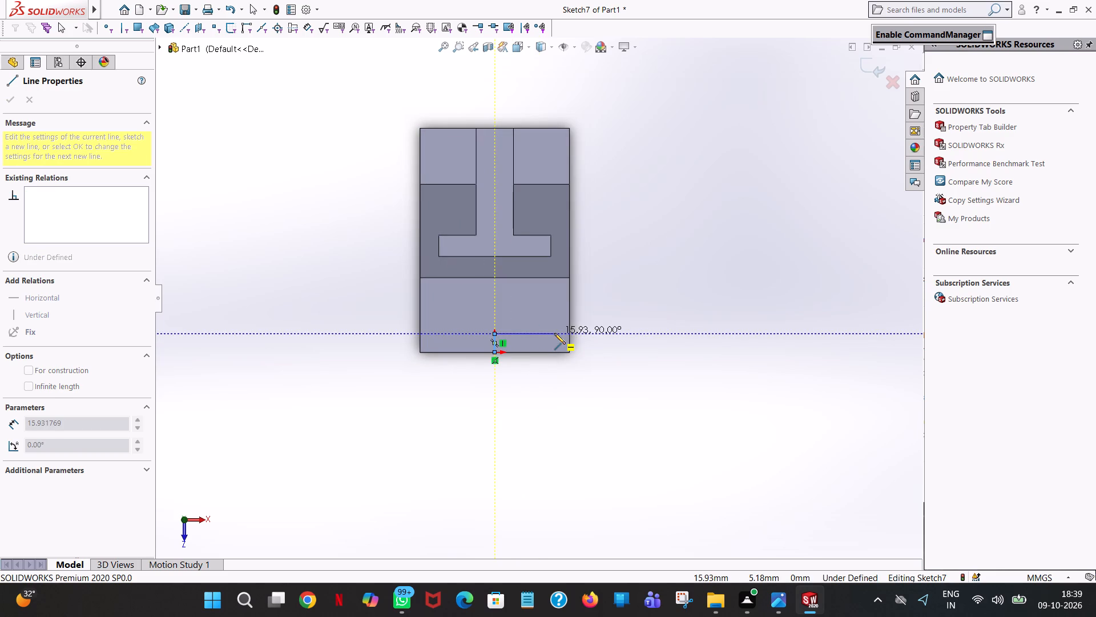
left_click(554, 333)
type("10")
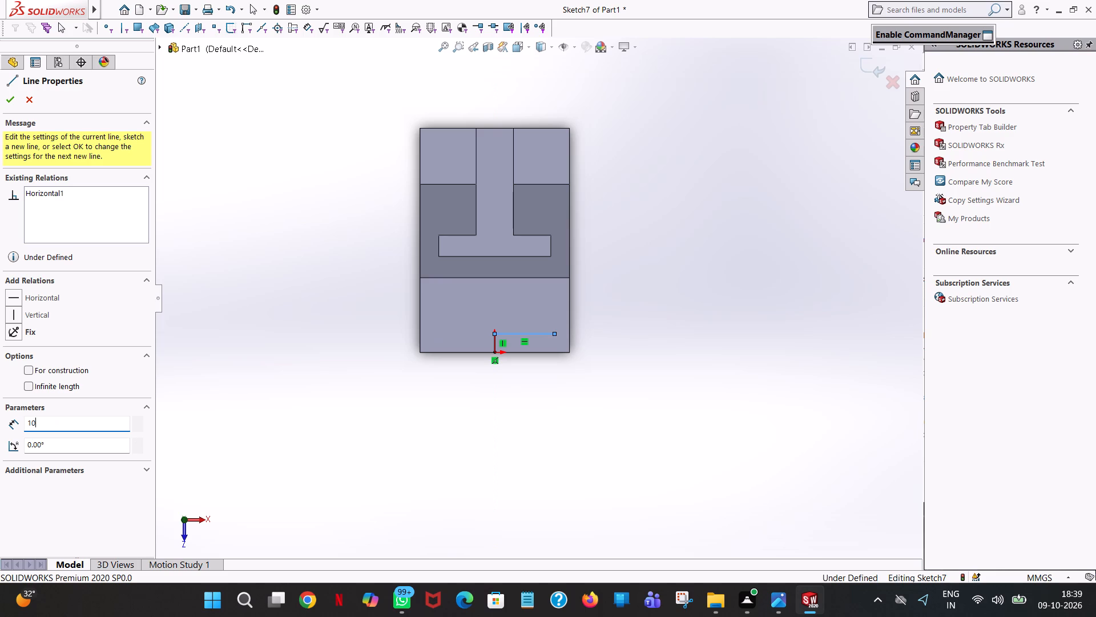
key("Return")
left_click(530, 352)
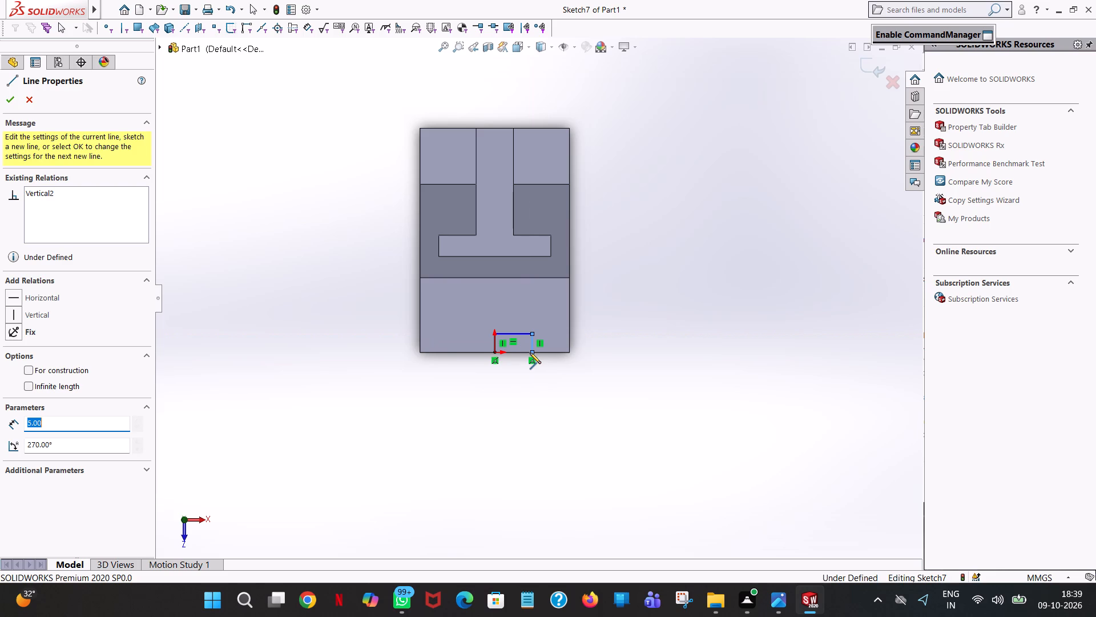
Close the recess outline with a 20 mm line along the front edge, a 5 mm vertical line and a 10 mm horizontal line.
left_click(456, 352)
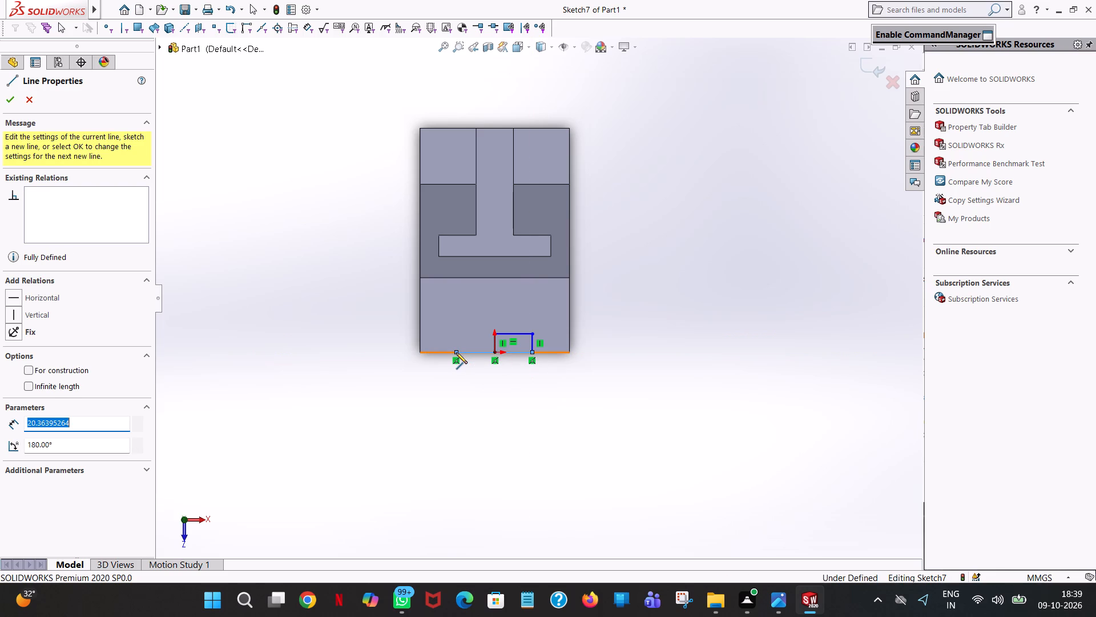
type("20")
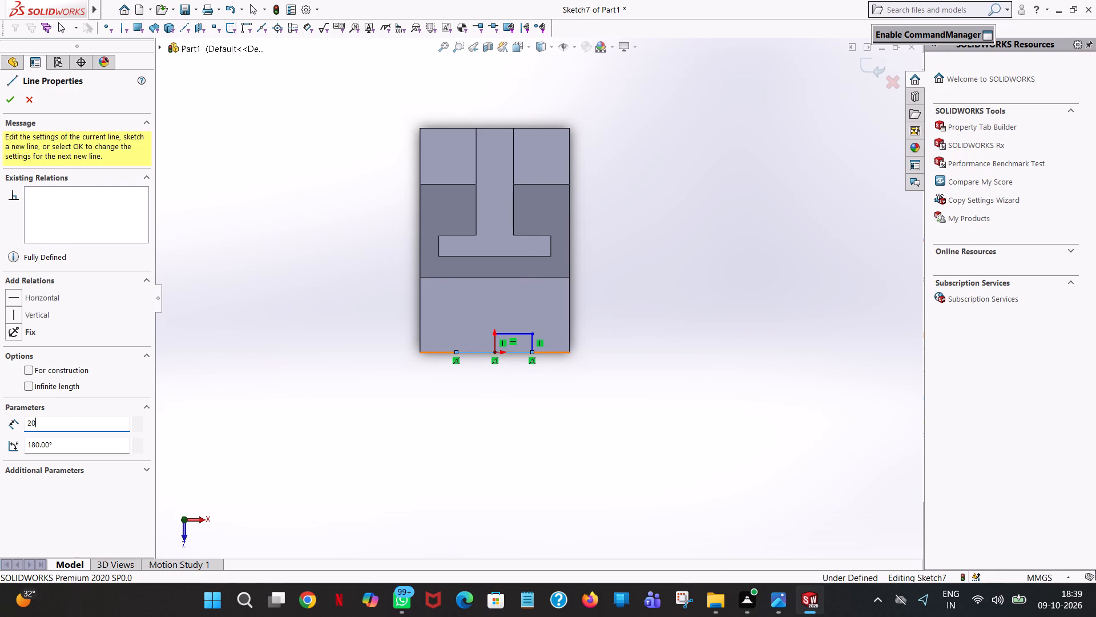
key("Return")
left_click(457, 332)
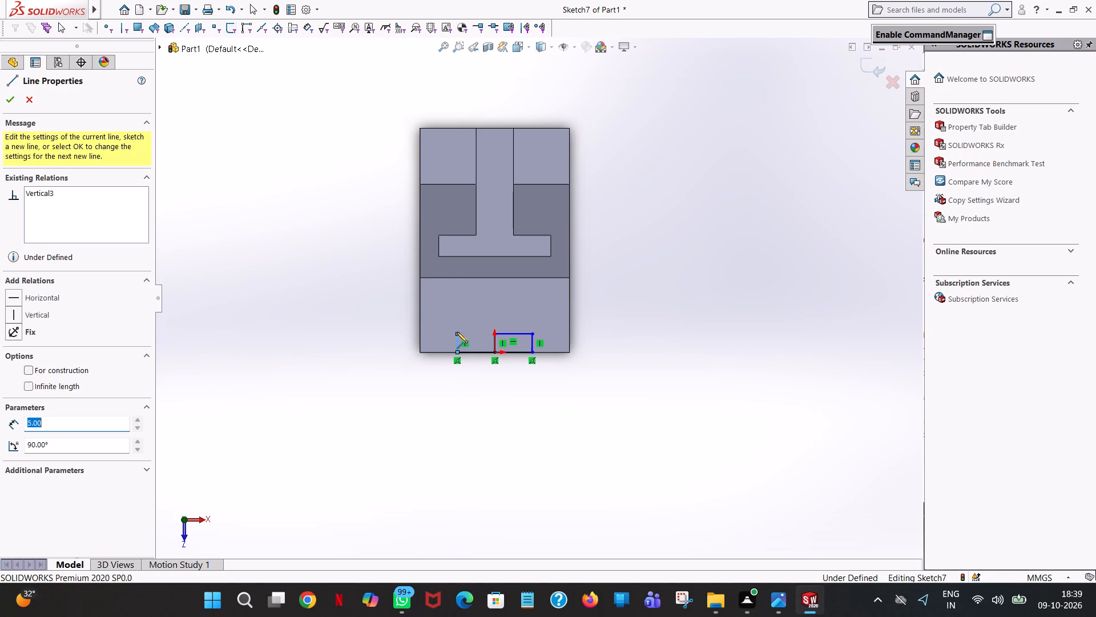
left_click(495, 333)
right_click(495, 333)
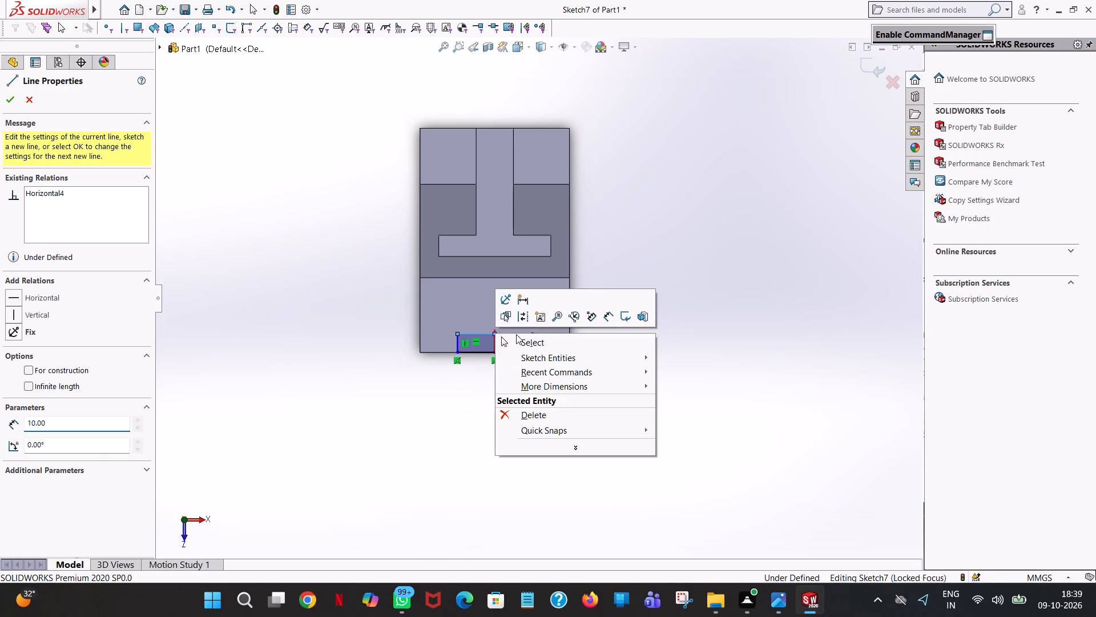
left_click(534, 345)
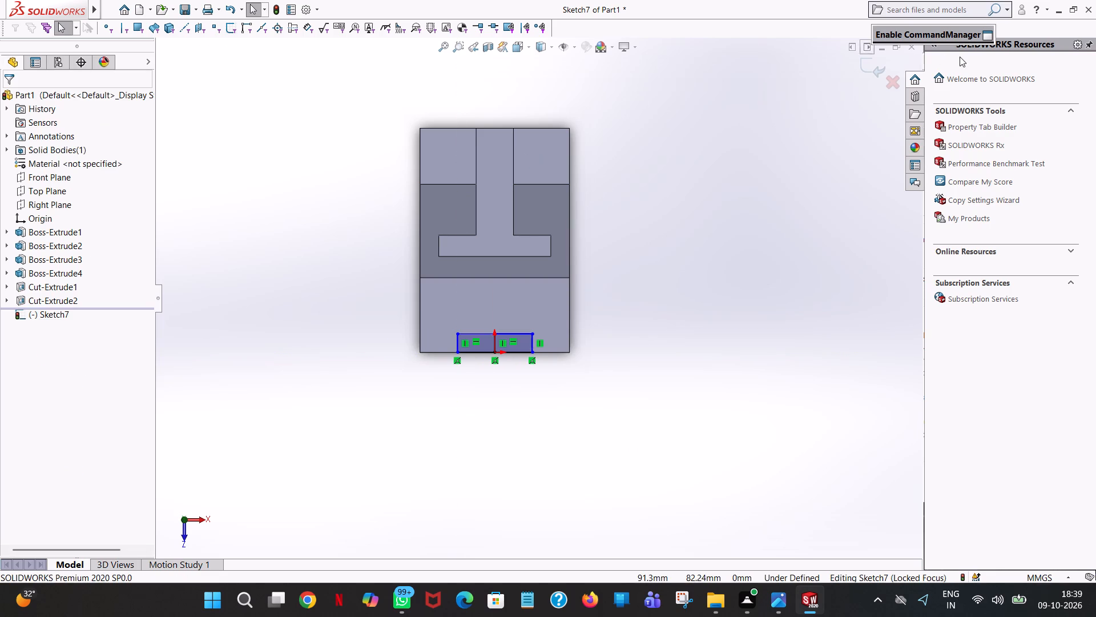
Trim away the middle vertical line so the recess sketch is a single 20 x 5 mm rectangle.
left_click(926, 145)
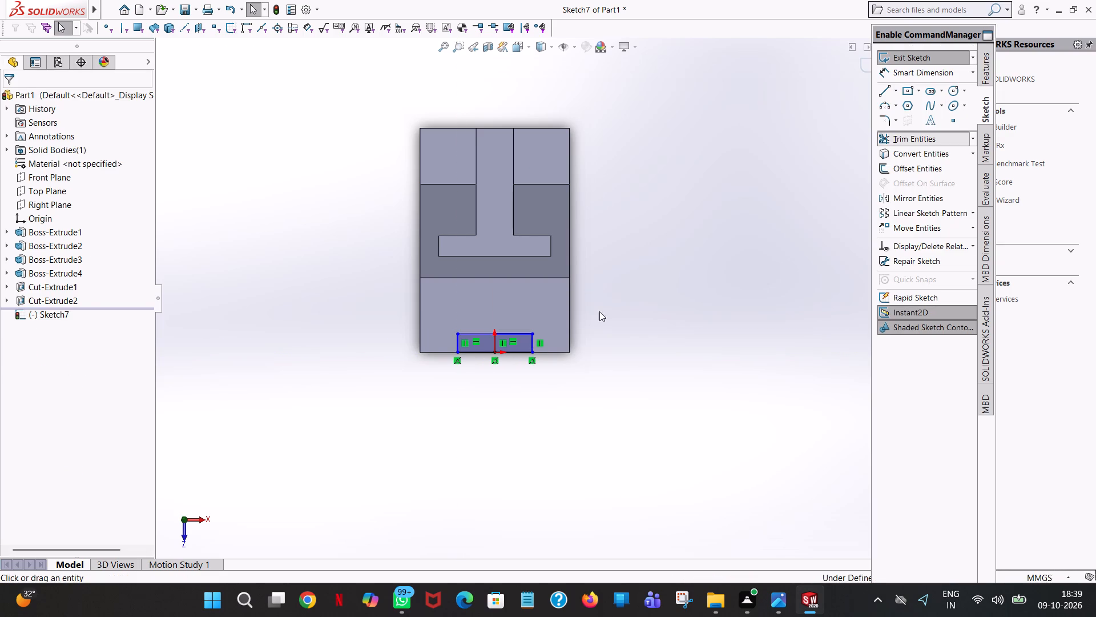
scroll(481, 342, "down", 9)
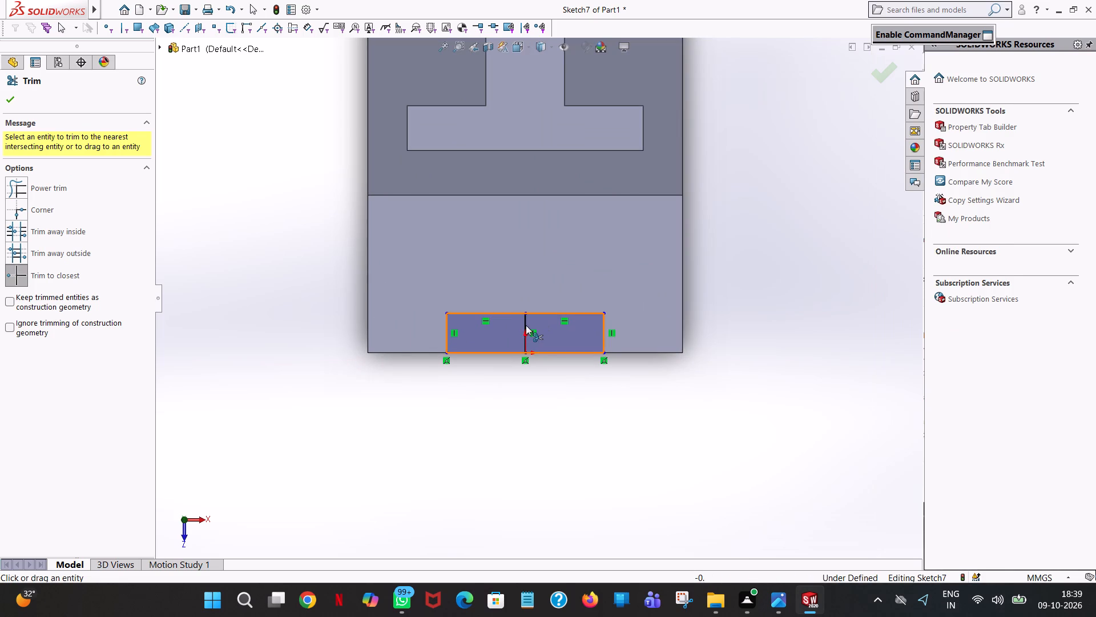
left_click(527, 326)
left_click(7, 102)
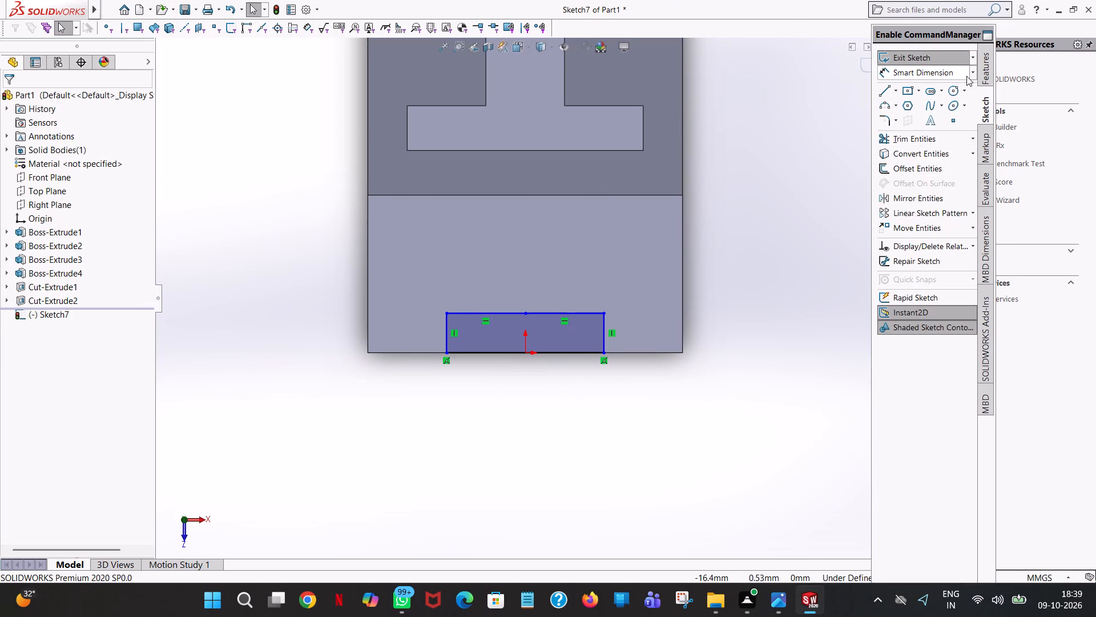
Cut-extrude the recess rectangle through the base plate with a blind depth of 40 mm.
left_click(986, 63)
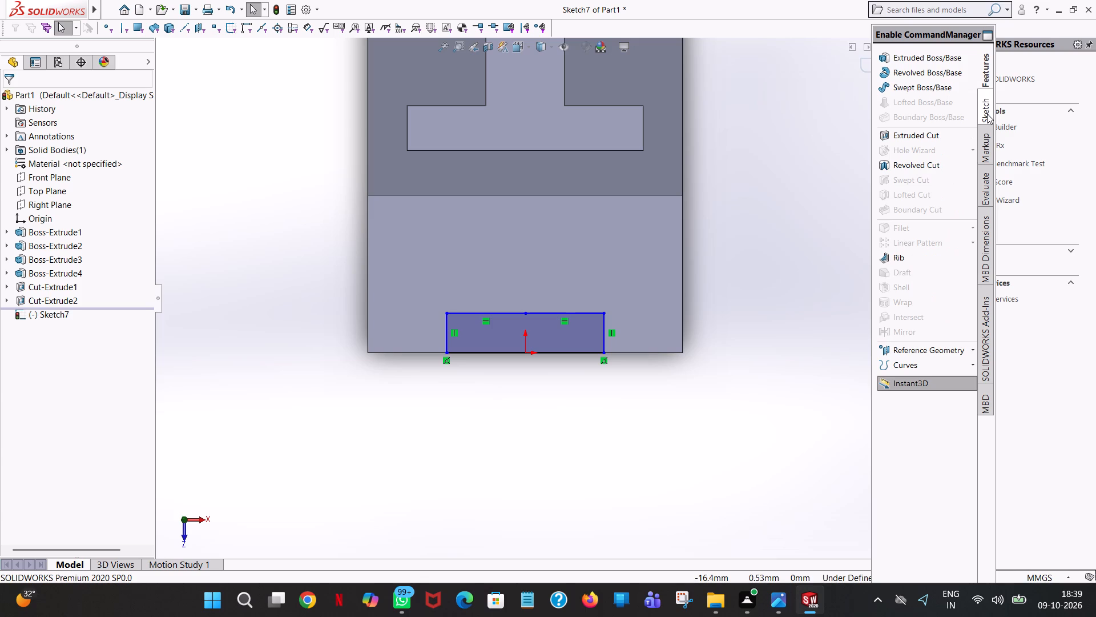
left_click(935, 135)
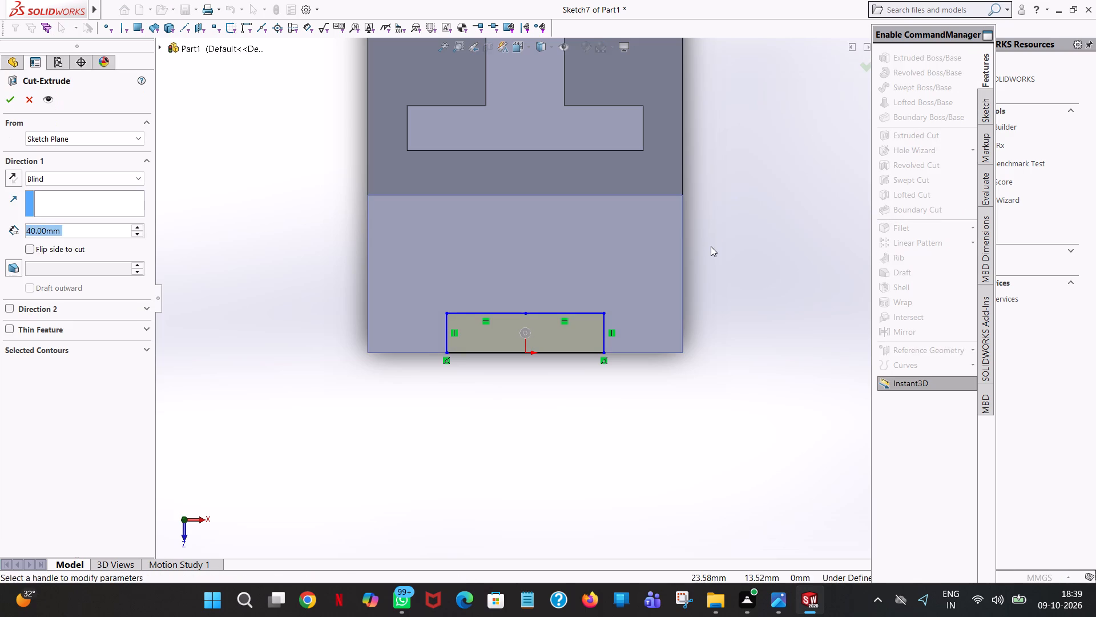
scroll(711, 246, "down", 3)
scroll(707, 247, "up", 9)
middle_click_drag(687, 277, 578, 311)
scroll(578, 311, "up", 1)
left_click(15, 97)
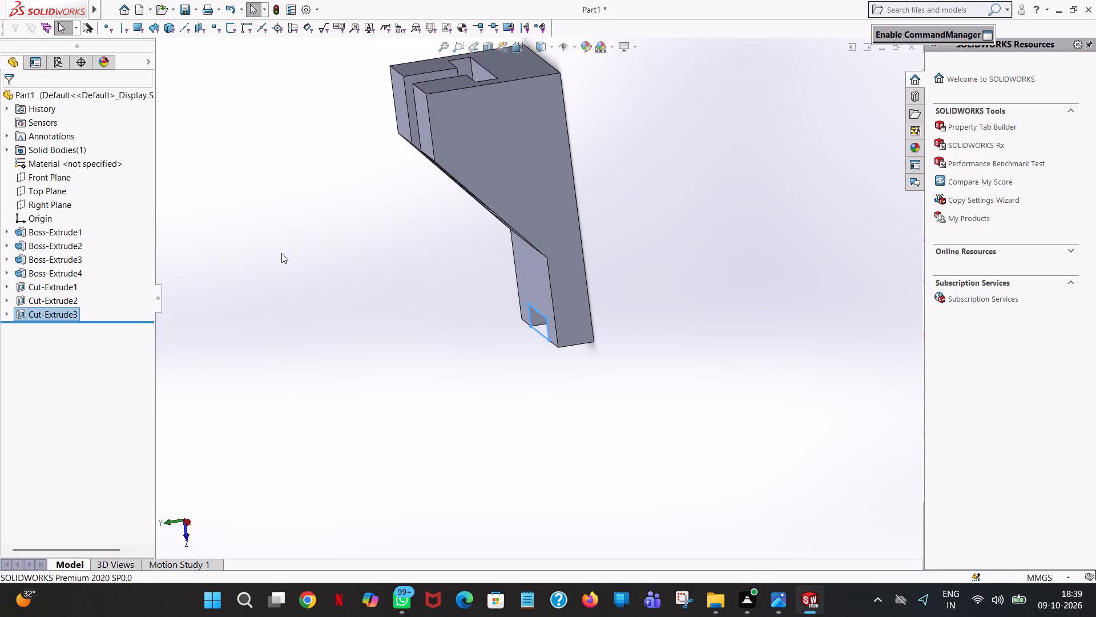
Examine the front recess, T-shaped slot and overall shape of the part from several sides.
left_click(456, 314)
middle_click_drag(485, 315, 513, 297)
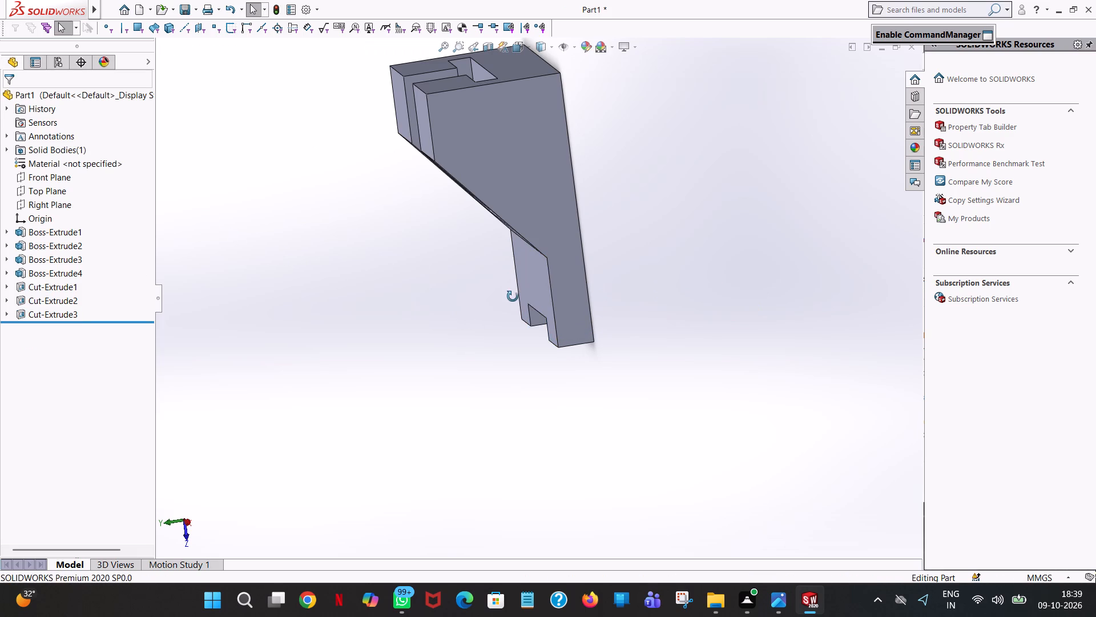
middle_click_drag(513, 297, 534, 179)
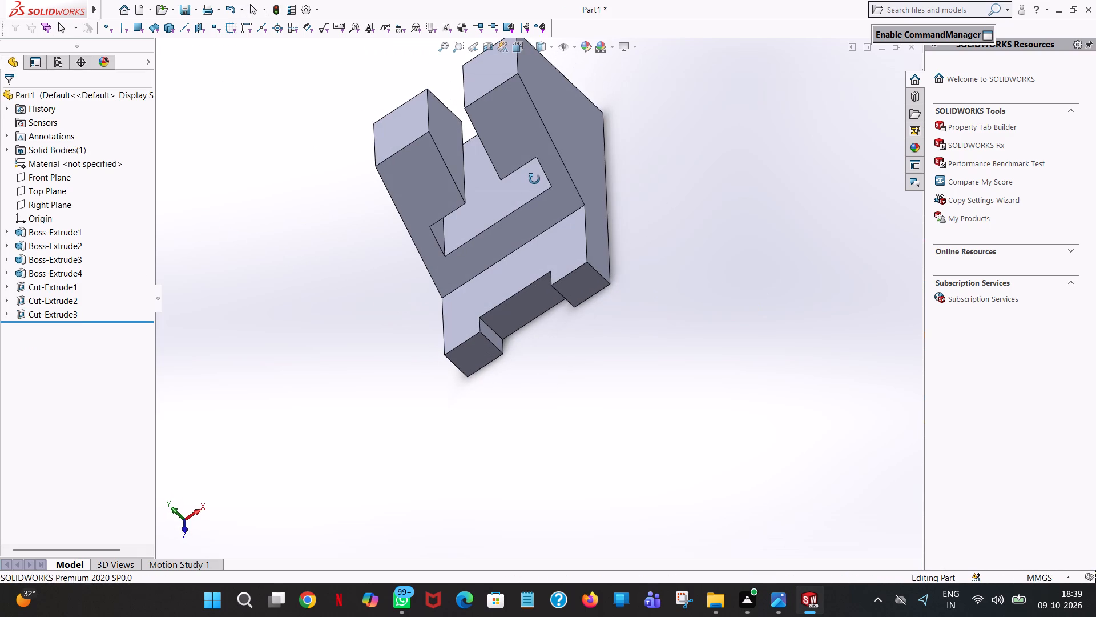
middle_click_drag(534, 179, 535, 179)
scroll(535, 179, "up", 1)
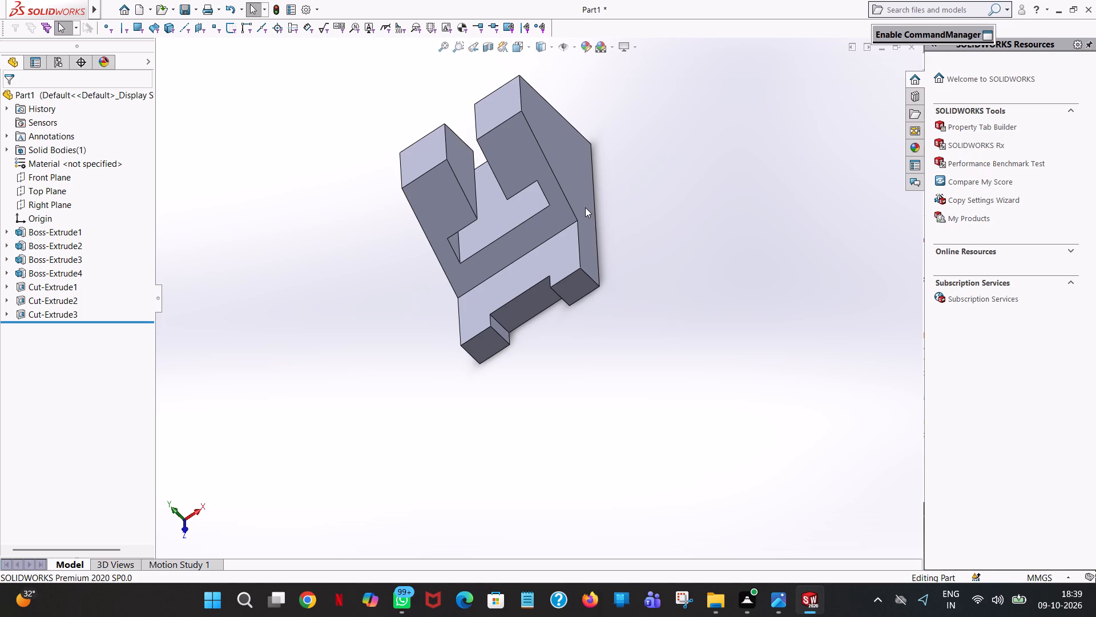
scroll(589, 211, "down", 3)
scroll(591, 215, "up", 8)
middle_click_drag(611, 204, 702, 153)
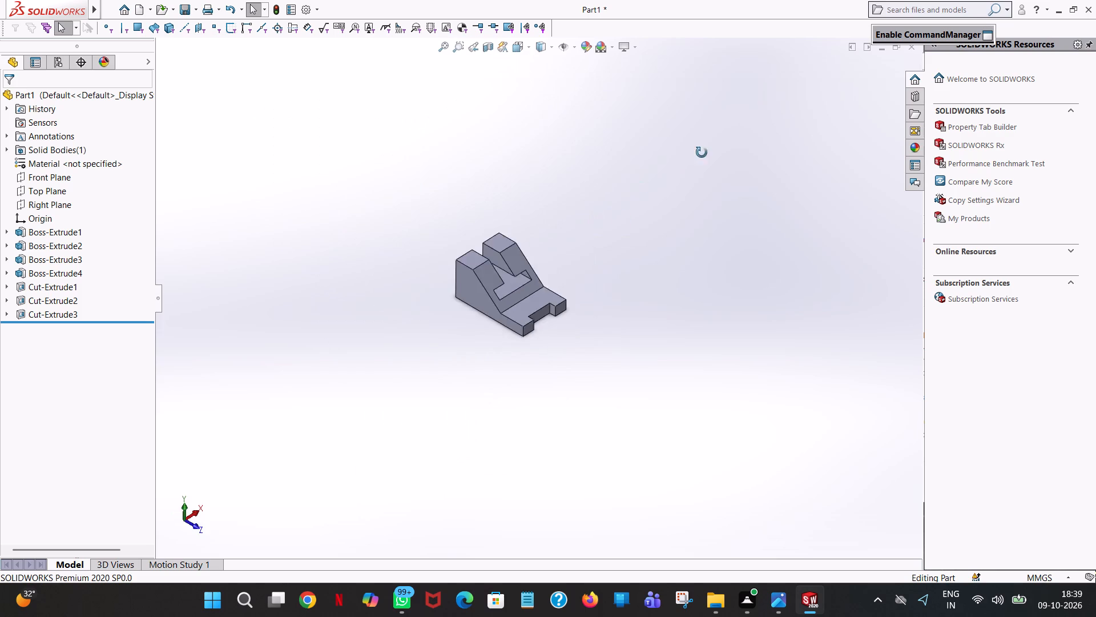
middle_click_drag(702, 153, 739, 118)
scroll(739, 118, "up", 2)
scroll(555, 260, "down", 7)
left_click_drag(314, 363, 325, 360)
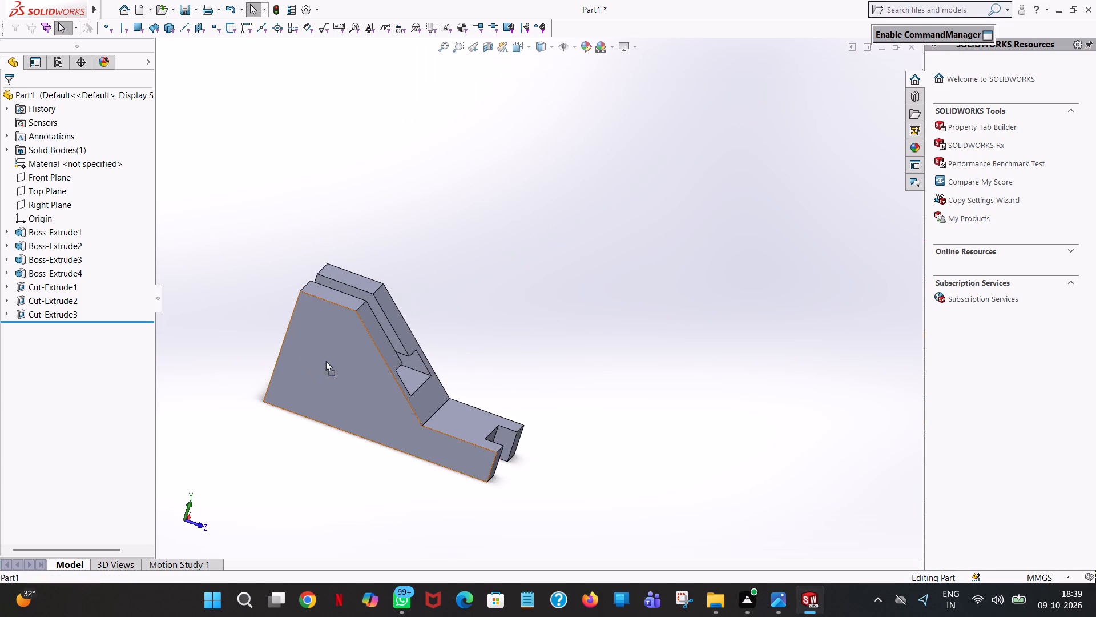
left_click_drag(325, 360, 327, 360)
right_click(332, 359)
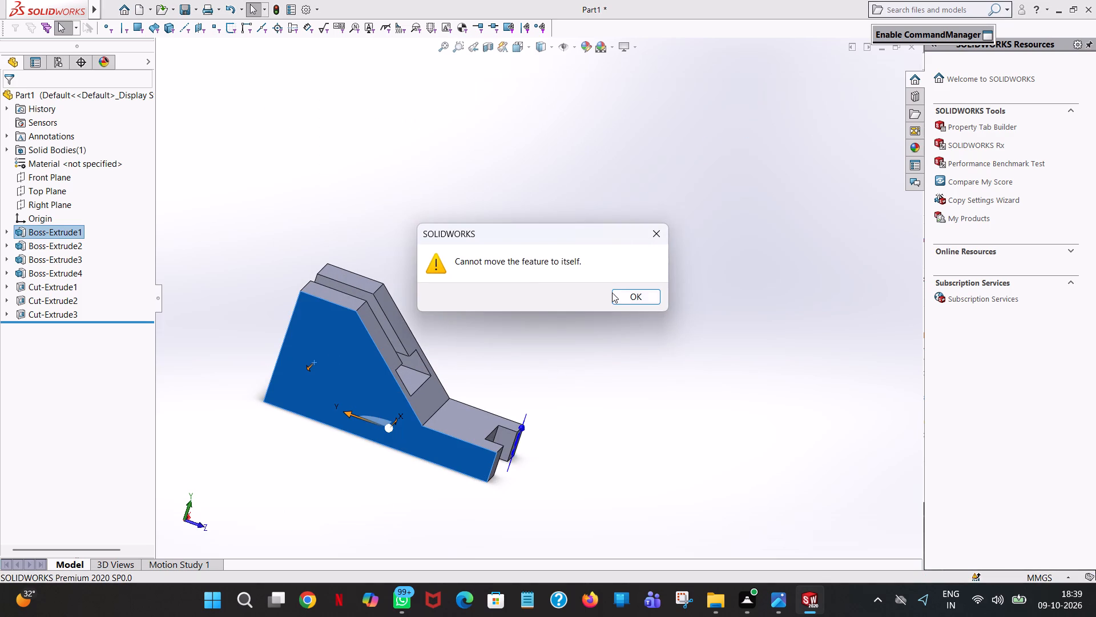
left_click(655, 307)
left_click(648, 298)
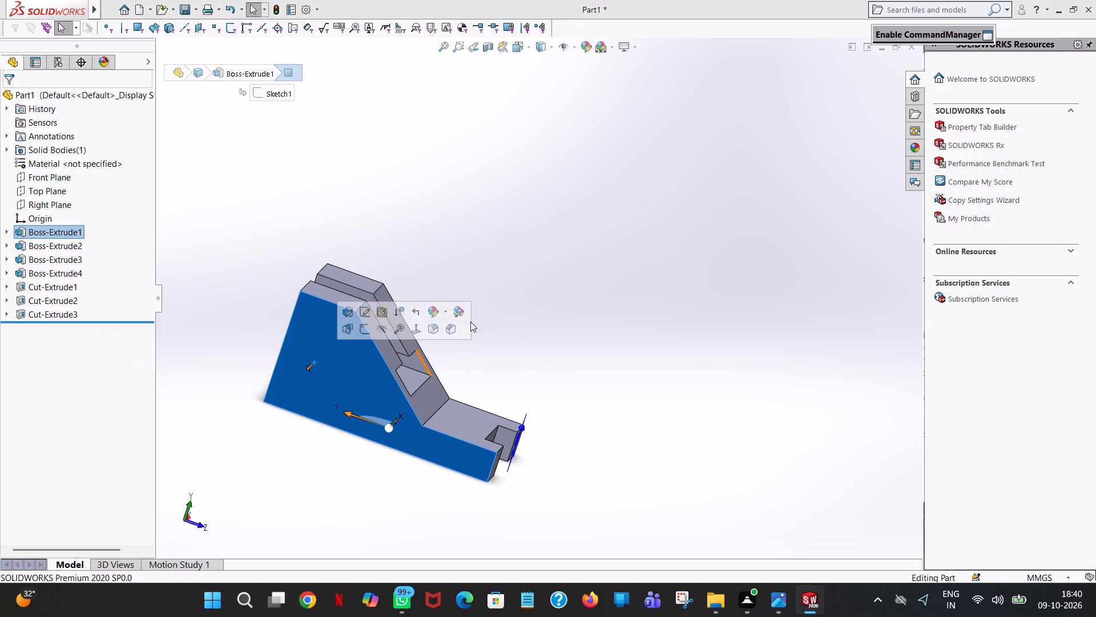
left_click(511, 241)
Apply a light cyan face colour (RGB 192, 255, 255) to the block's large profile side face.
left_click(307, 378)
right_click(307, 378)
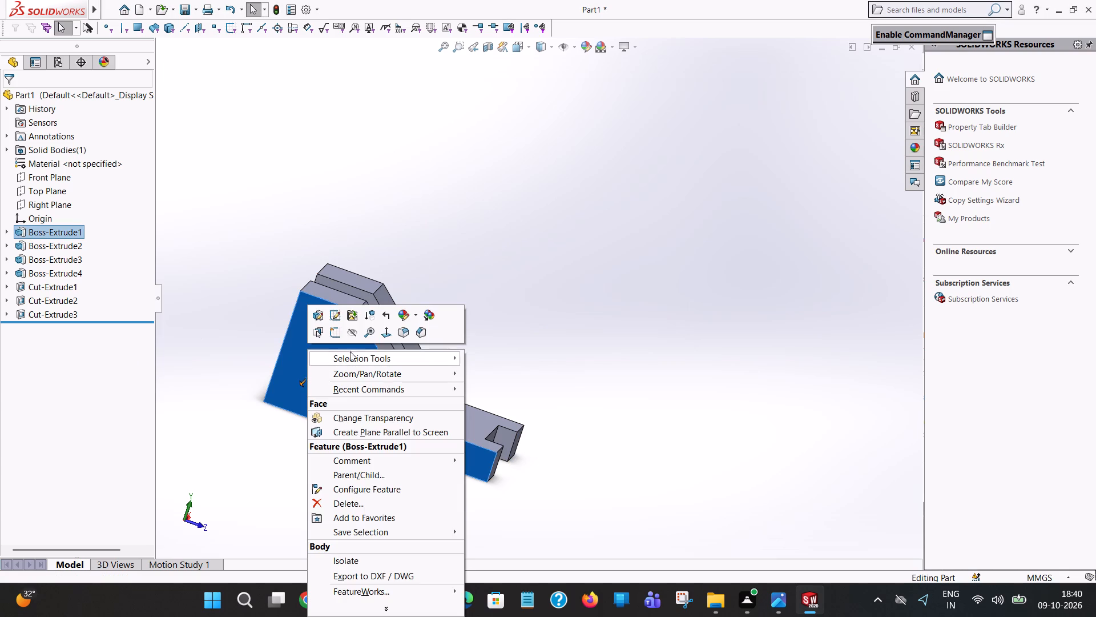
left_click(406, 314)
left_click(400, 338)
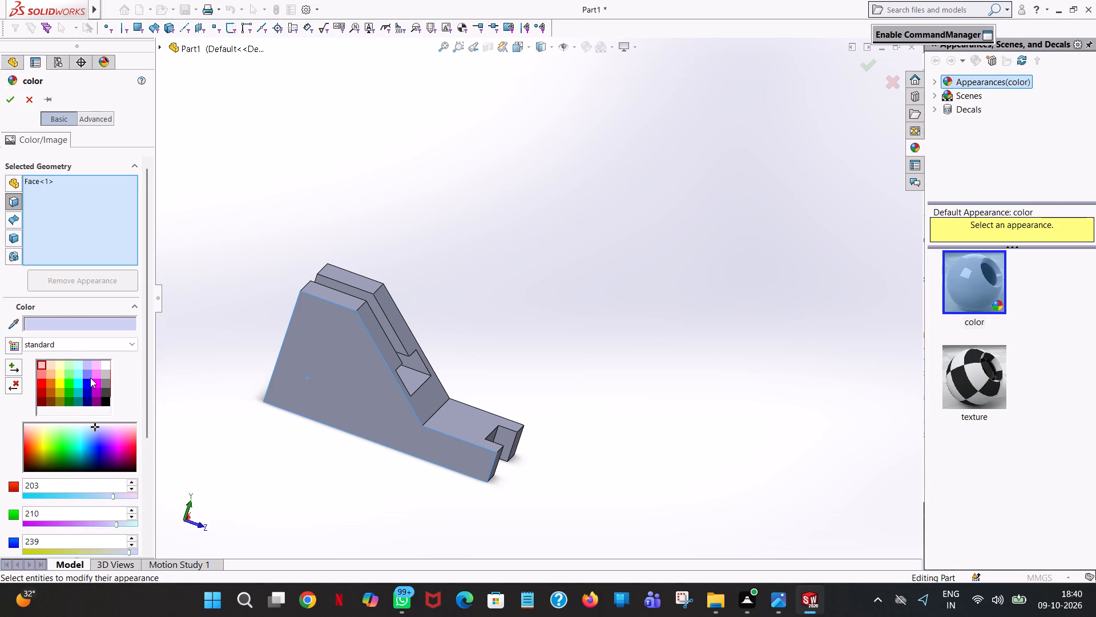
left_click(79, 360)
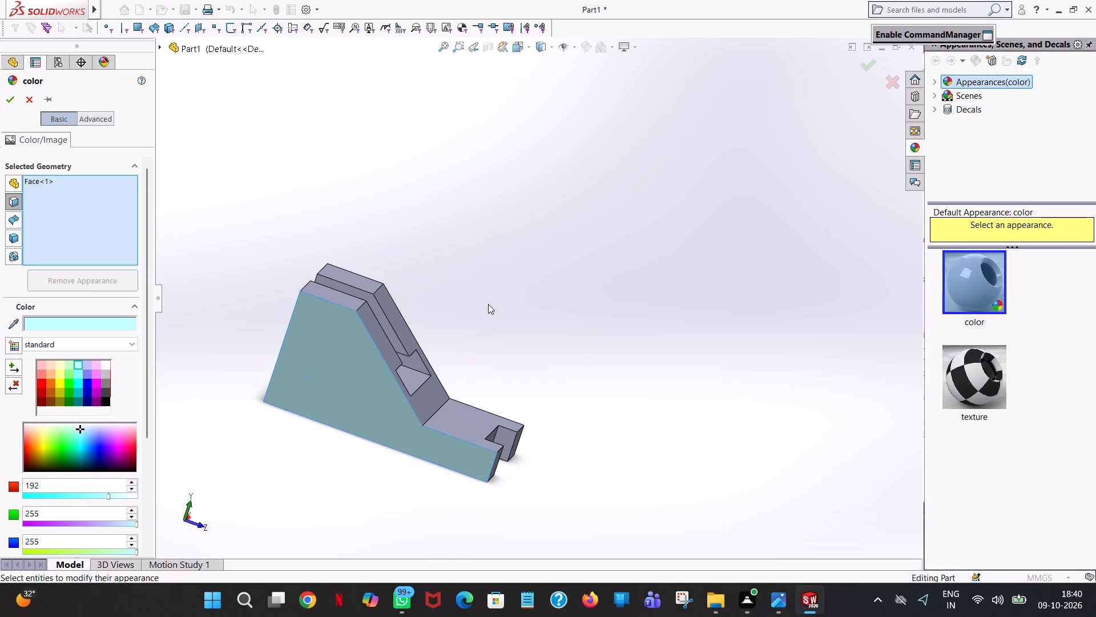
Add the sloped face, base top face, recess back wall, both front end faces and a recess side wall to the light cyan colour.
middle_click_drag(488, 304, 403, 315)
left_click(371, 334)
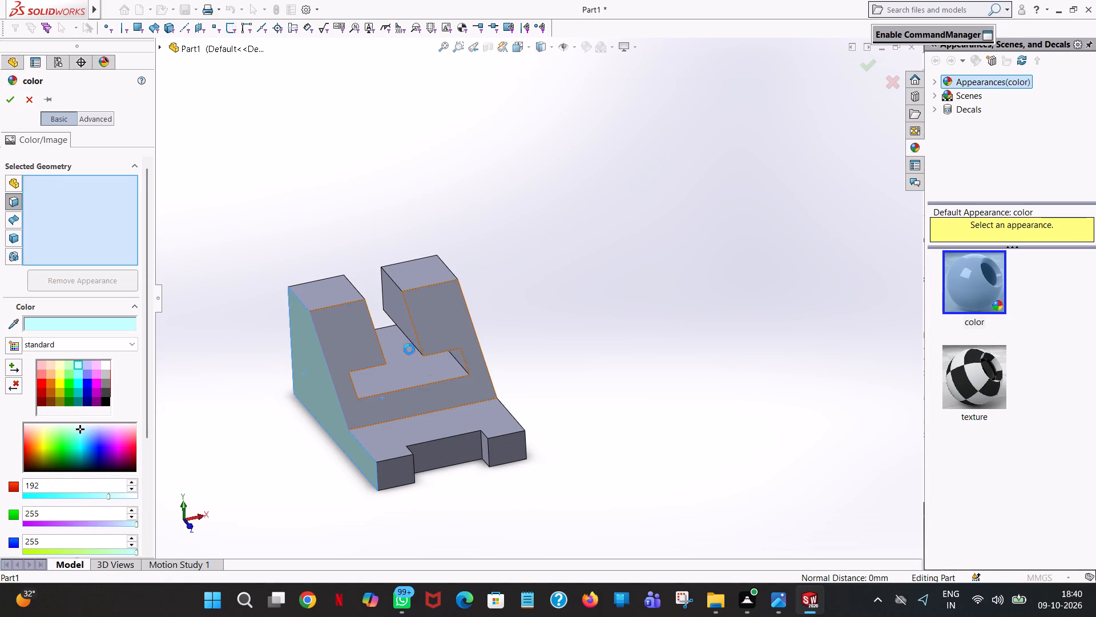
left_click(453, 428)
left_click(468, 451)
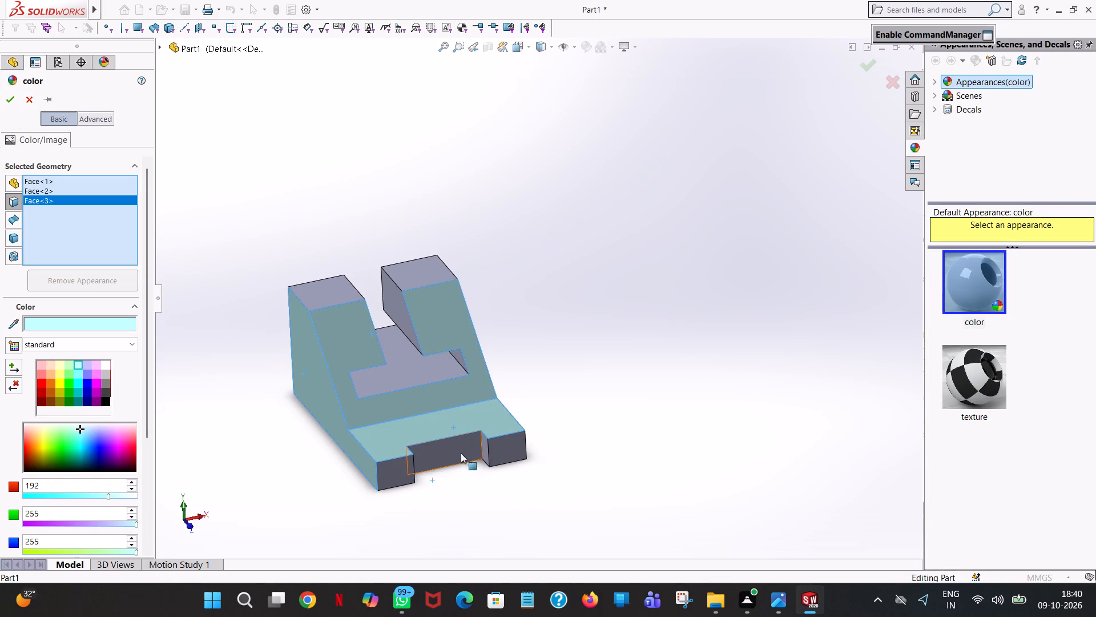
left_click(403, 482)
left_click(504, 463)
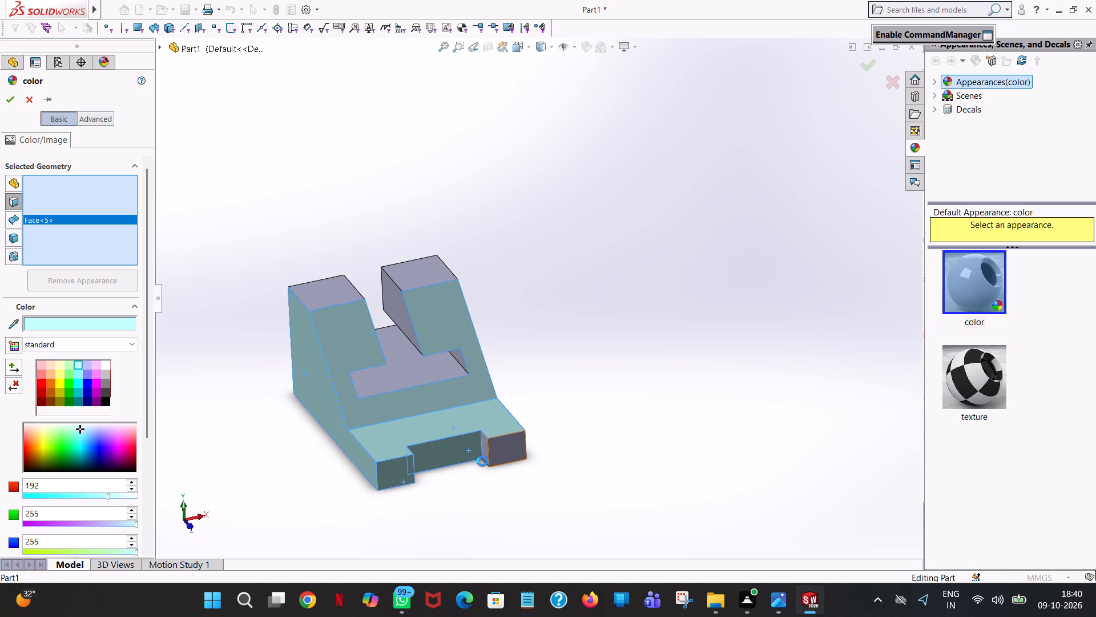
left_click(485, 458)
Extend the light cyan colour to the recess's other side wall, the opposite profile side face and the T-shaped slot's floor.
middle_click_drag(507, 410, 587, 383)
scroll(553, 408, "up", 1)
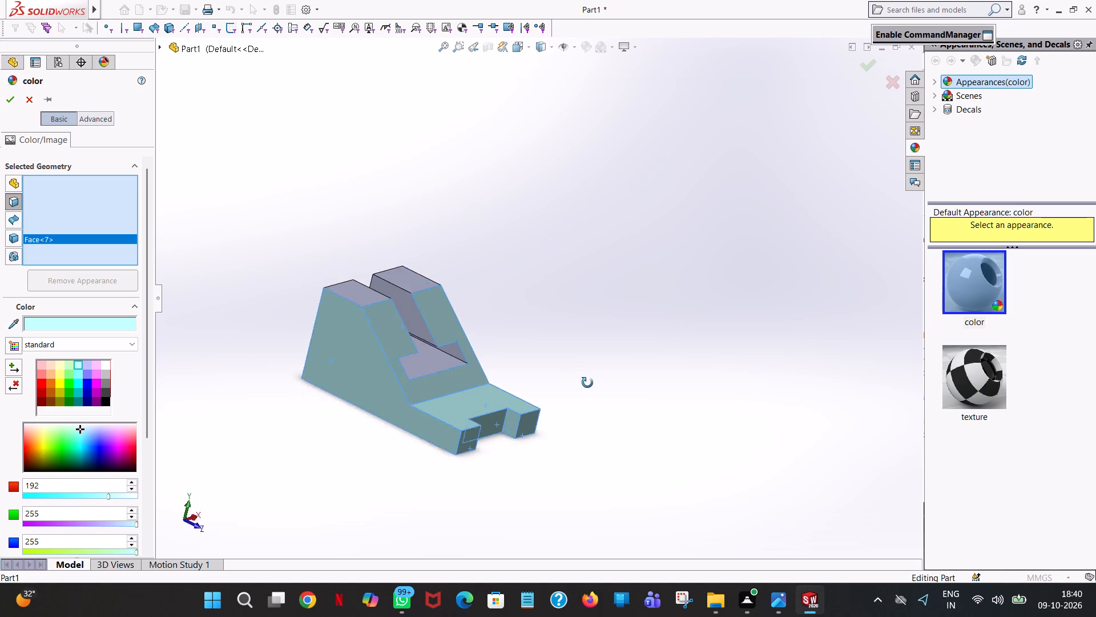
middle_click_drag(587, 383, 446, 525)
left_click(432, 468)
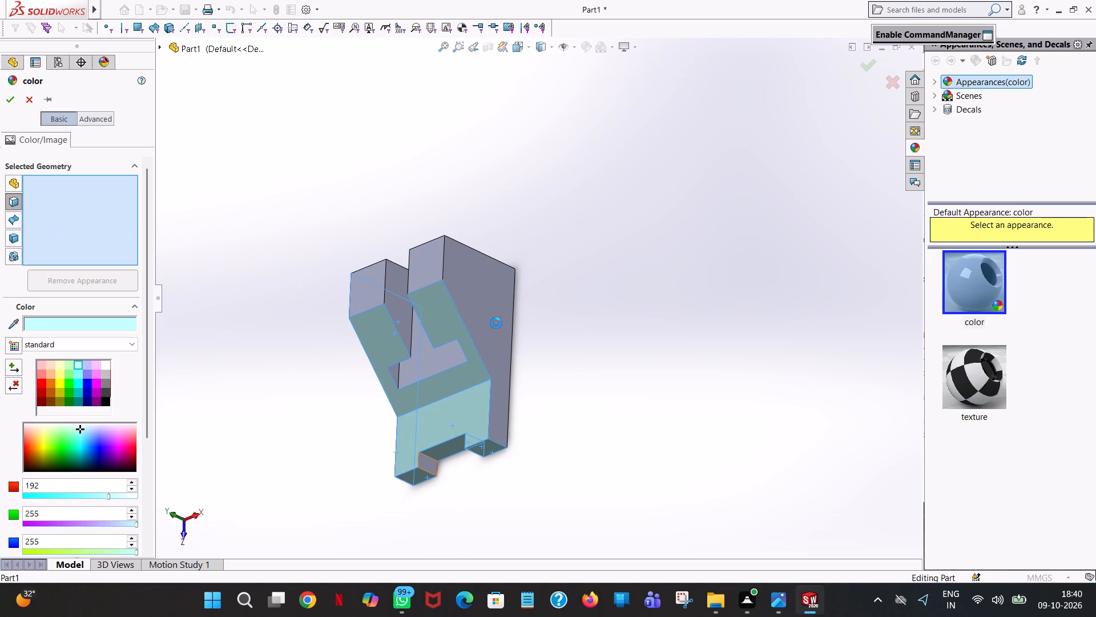
left_click(499, 313)
middle_click_drag(499, 313, 522, 499)
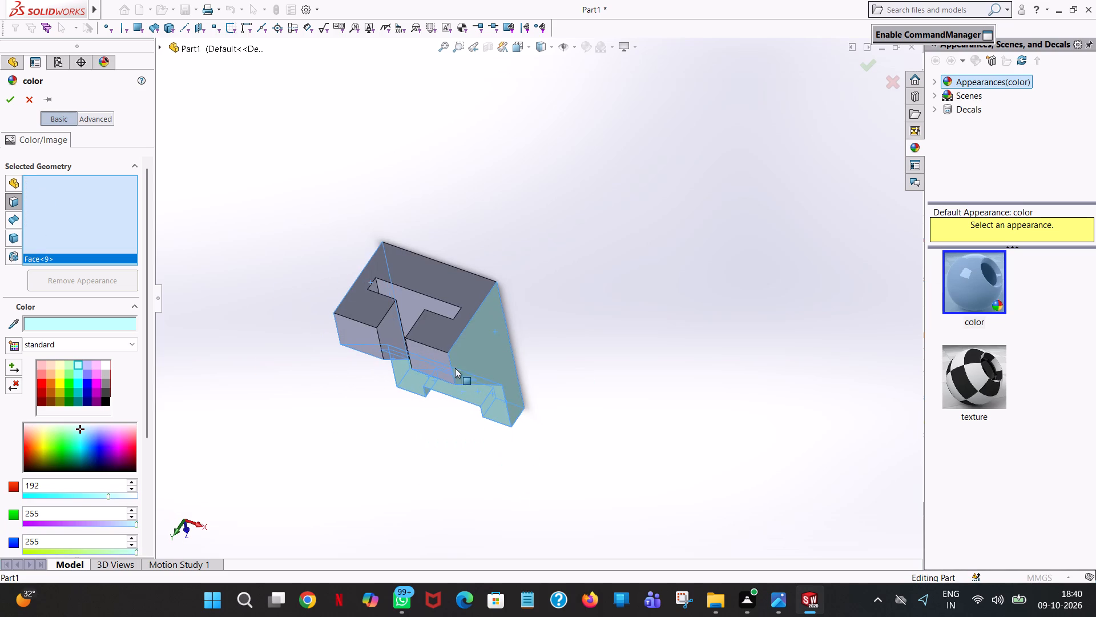
left_click(440, 312)
Extend the light cyan colour to the block's underside, the rear face and both top faces beside the slot.
middle_click_drag(444, 307, 441, 478)
scroll(455, 431, "up", 1)
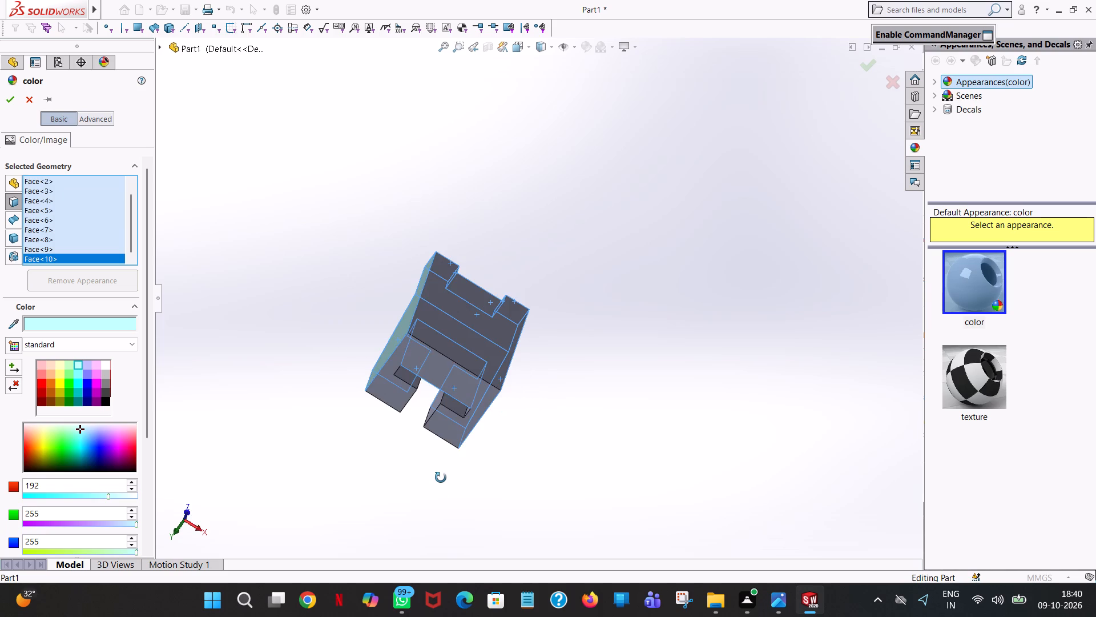
middle_click_drag(441, 478, 407, 570)
left_click(499, 336)
middle_click_drag(507, 322, 530, 355)
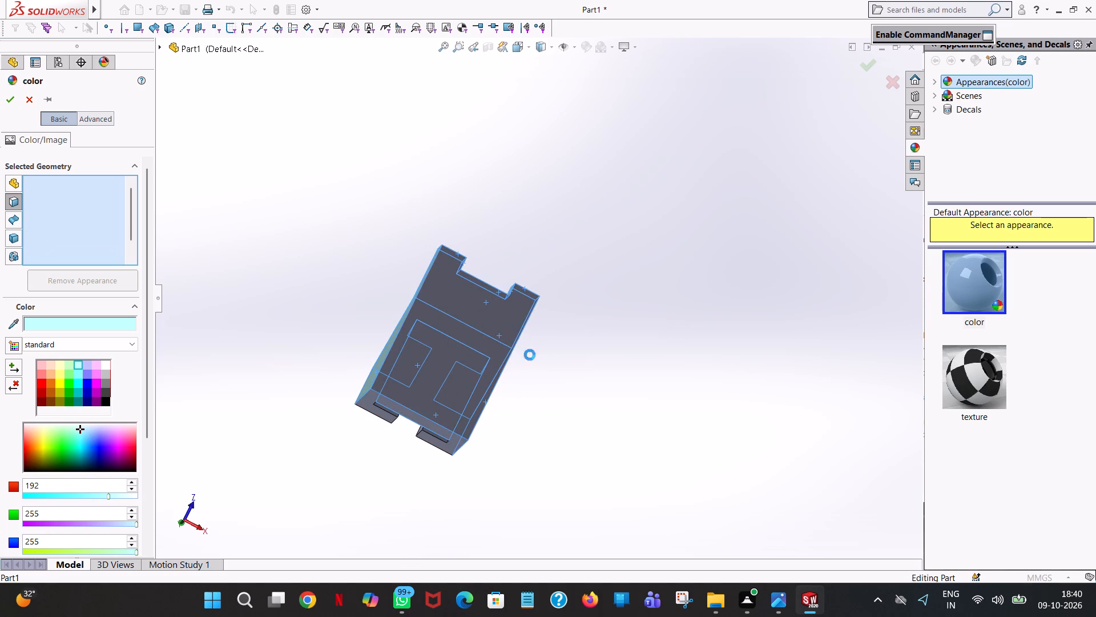
middle_click_drag(530, 355, 690, 252)
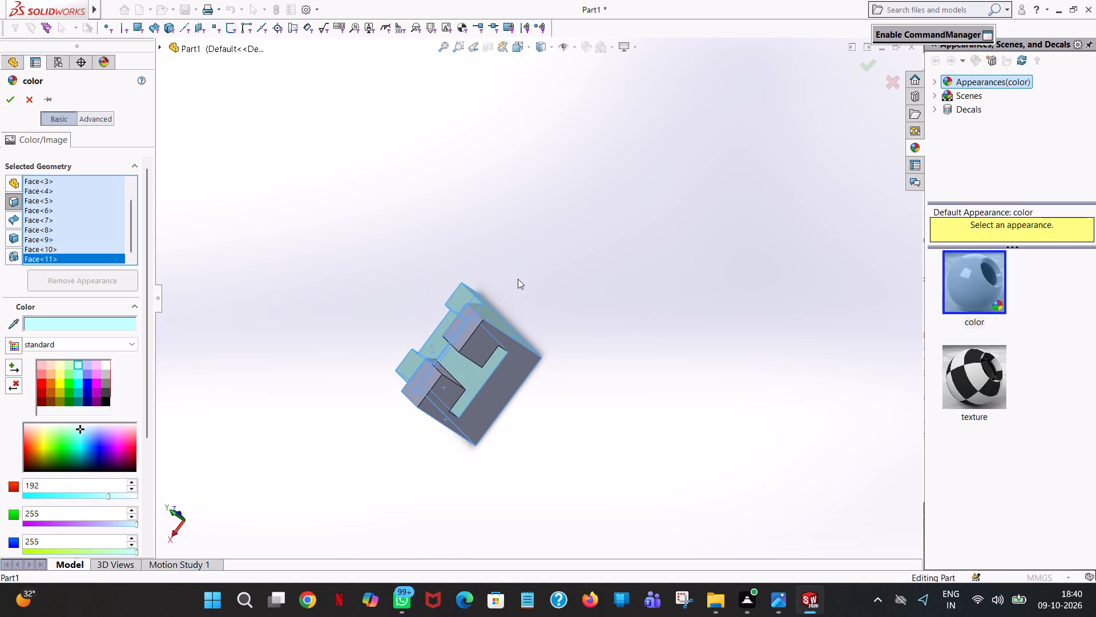
left_click(487, 336)
left_click(472, 322)
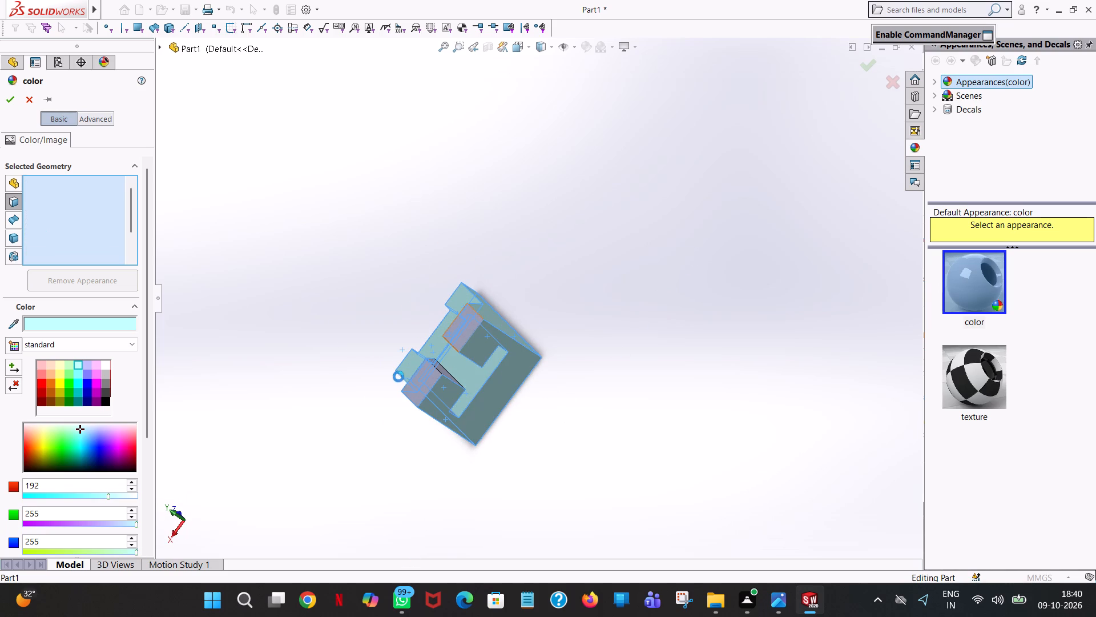
left_click(421, 386)
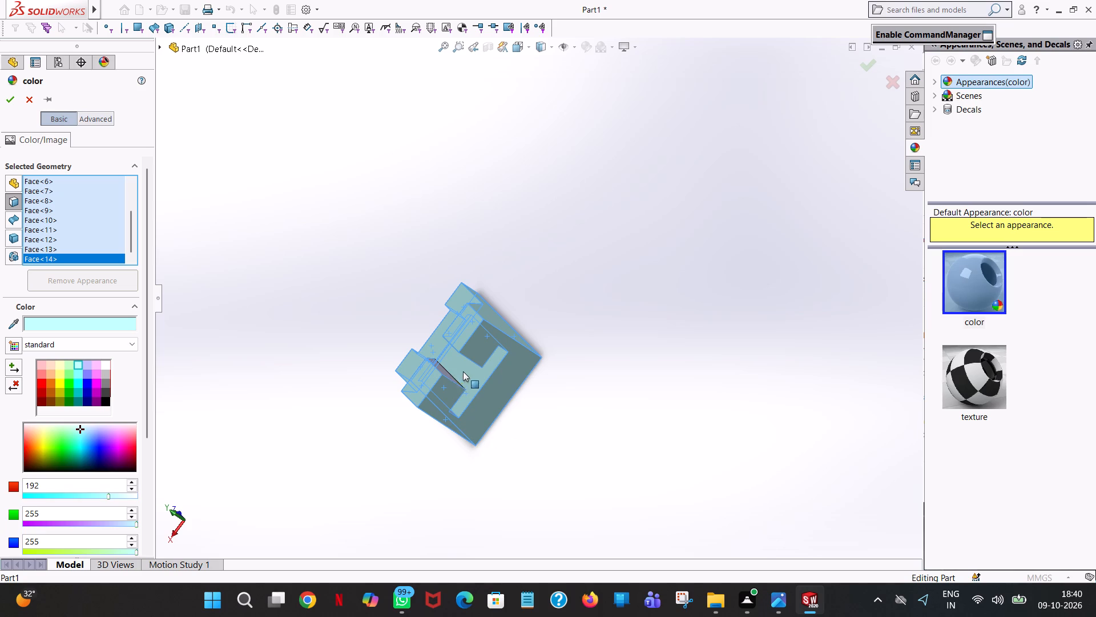
Extend the light cyan colour to the two facing side walls of the T-shaped slot's narrow channel.
left_click(449, 372)
left_click(465, 374)
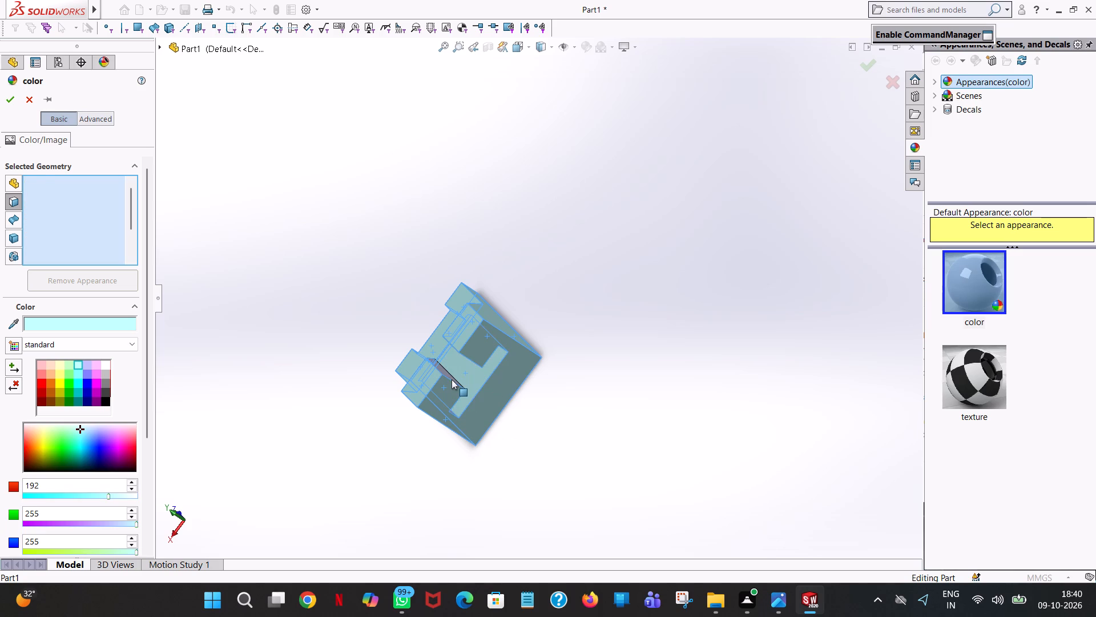
scroll(452, 379, "up", 1)
middle_click_drag(452, 379, 434, 478)
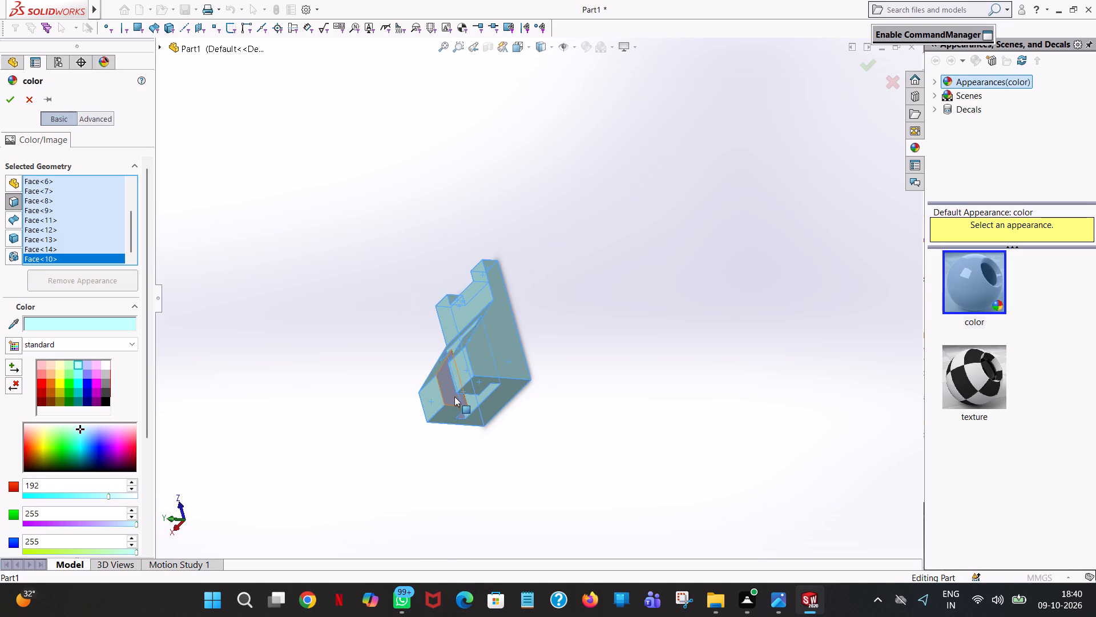
left_click(453, 395)
middle_click_drag(453, 395, 574, 319)
scroll(547, 336, "up", 1)
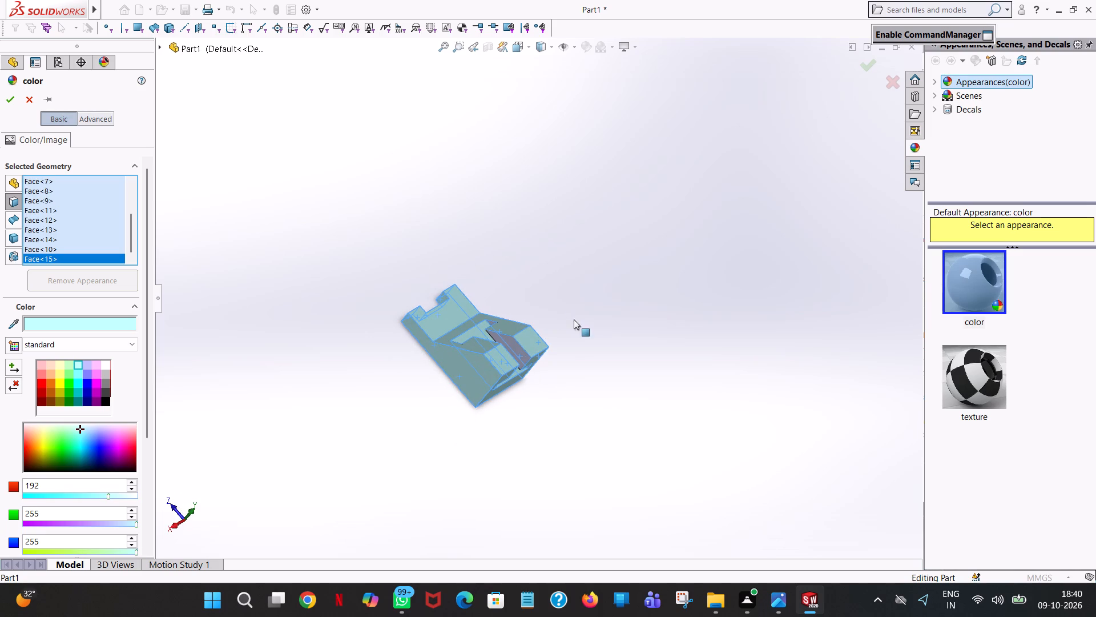
left_click(524, 353)
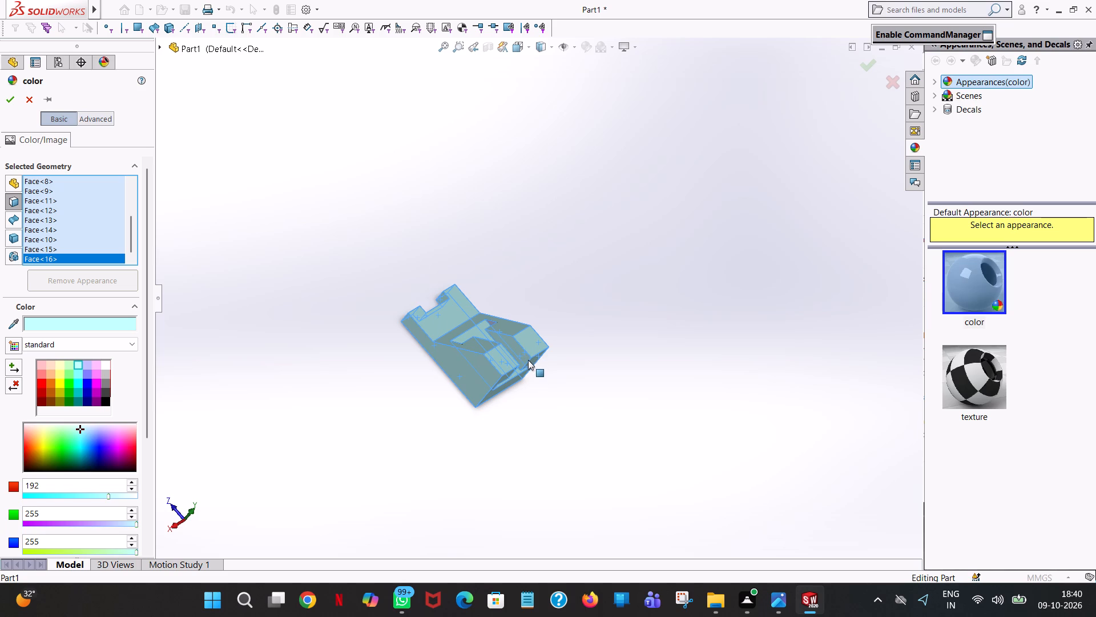
Extend the light cyan colour to the remaining inner walls of the T-shaped slot's wide section and apply the face colours.
scroll(519, 337, "down", 5)
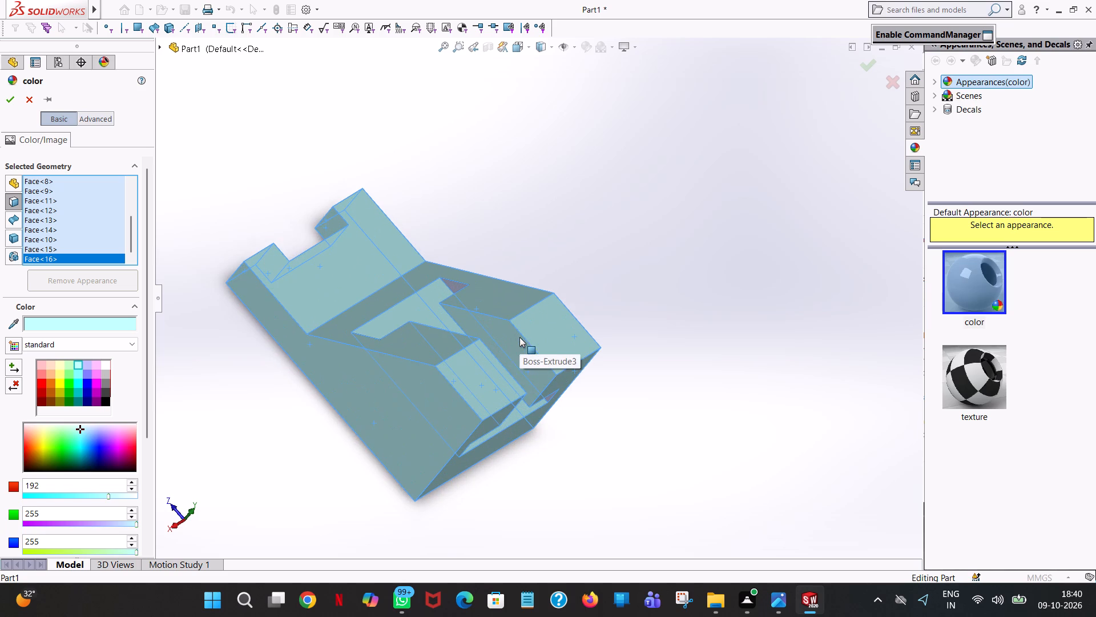
middle_click_drag(487, 293, 584, 336)
scroll(579, 322, "up", 1)
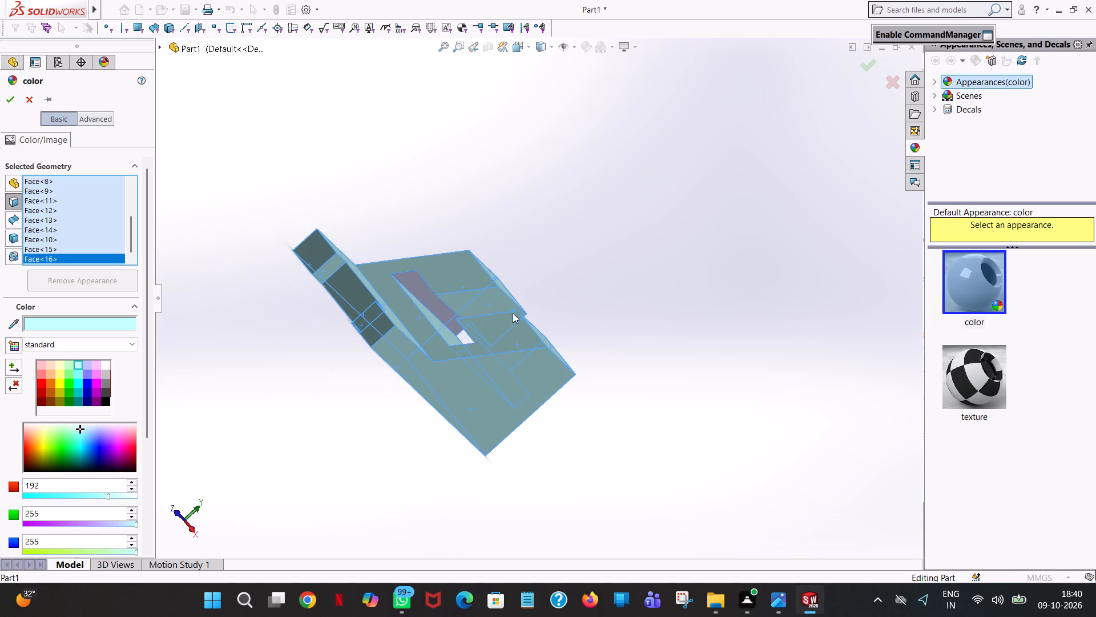
left_click(423, 298)
middle_click_drag(423, 298, 451, 378)
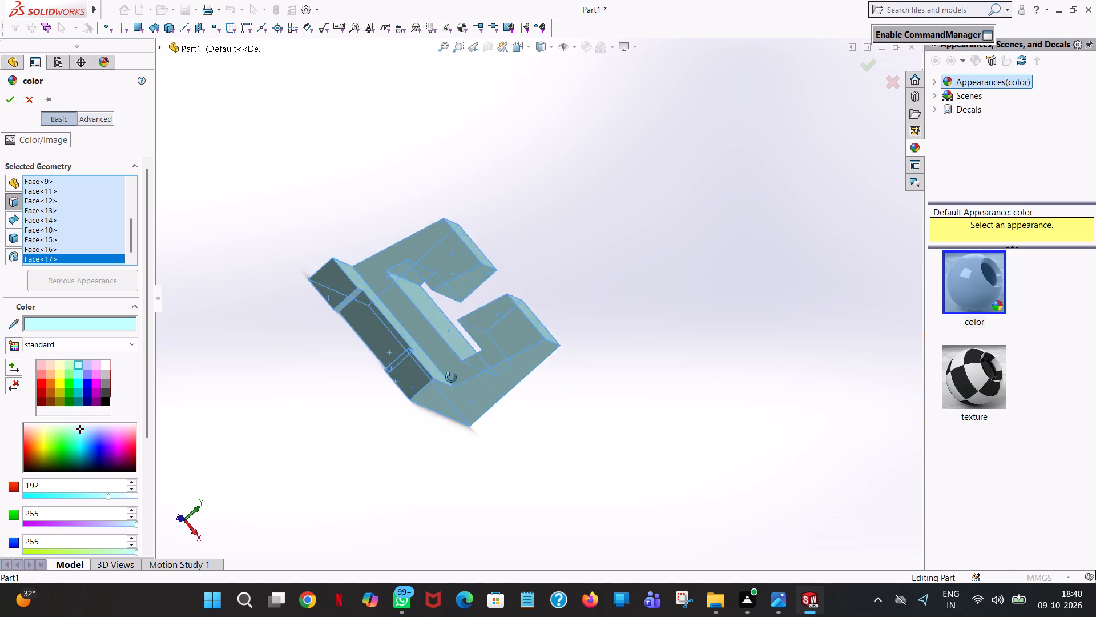
middle_click_drag(451, 378, 490, 422)
left_click(460, 342)
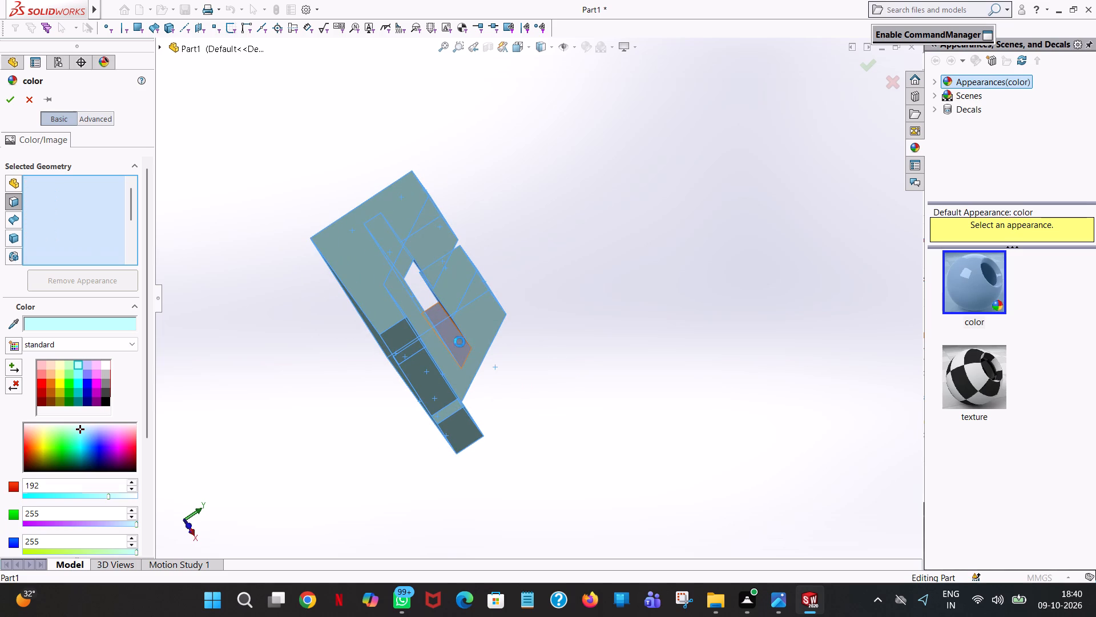
middle_click_drag(472, 334, 485, 294)
scroll(472, 334, "up", 1)
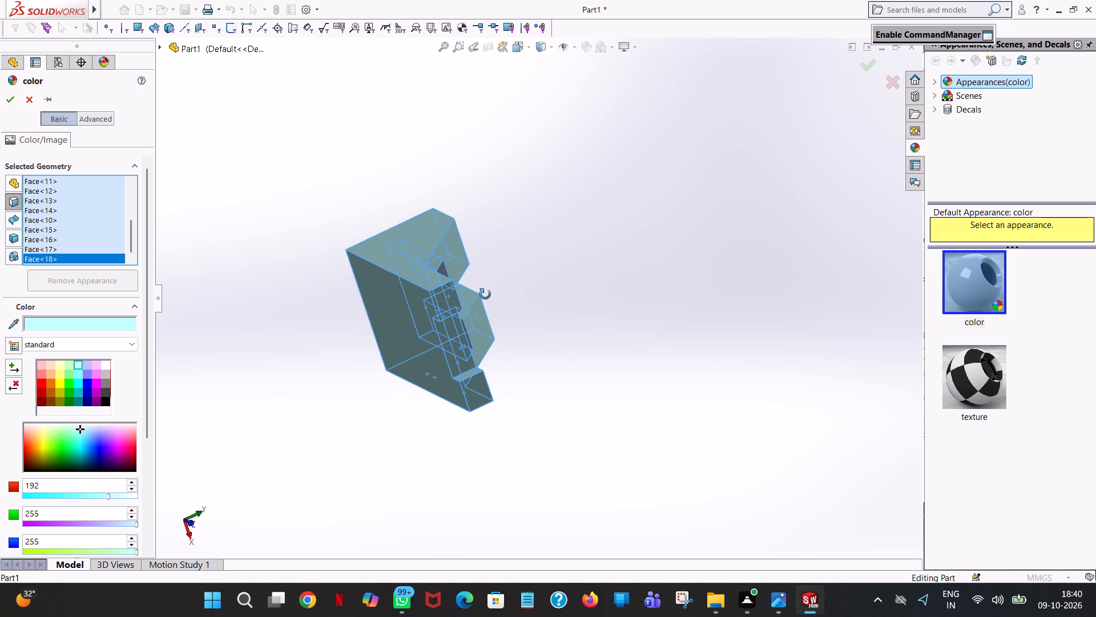
middle_click_drag(485, 294, 468, 312)
left_click(464, 320)
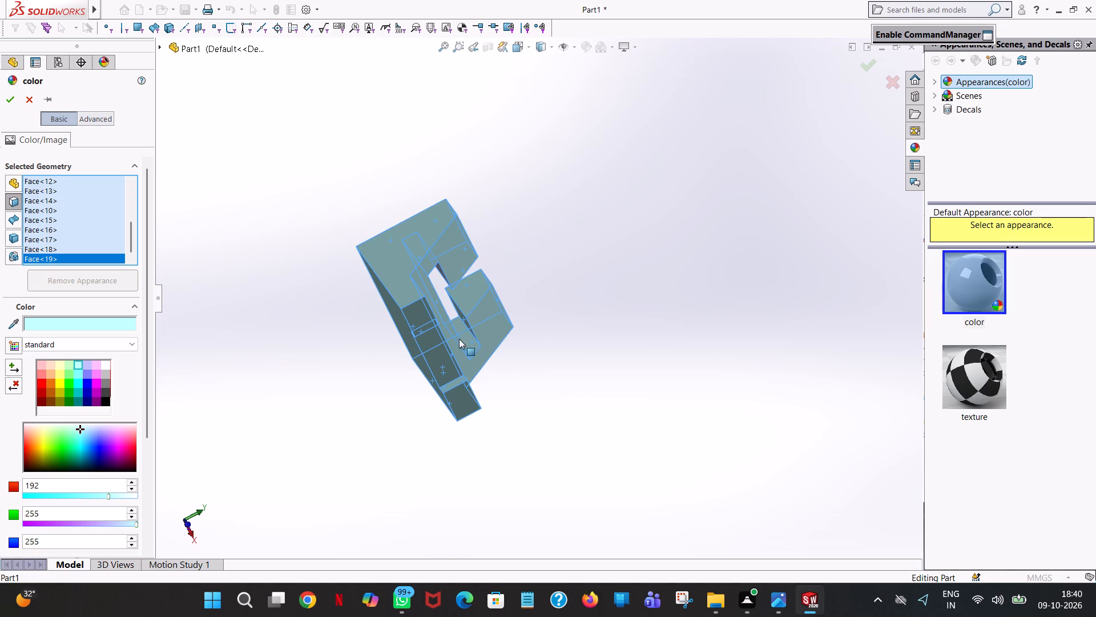
left_click(446, 278)
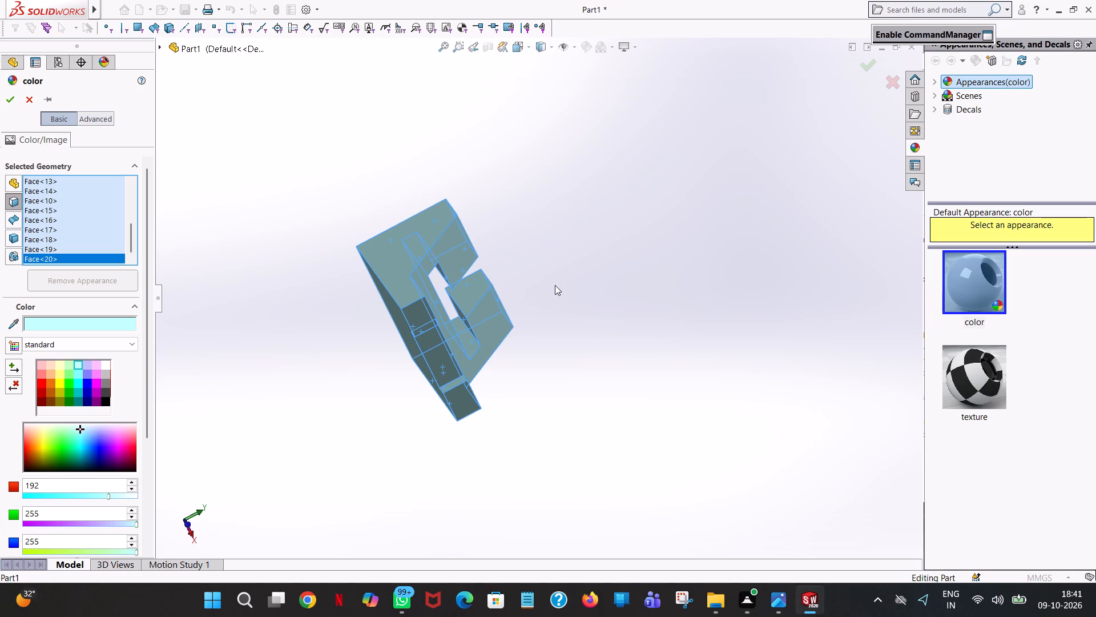
left_click(5, 98)
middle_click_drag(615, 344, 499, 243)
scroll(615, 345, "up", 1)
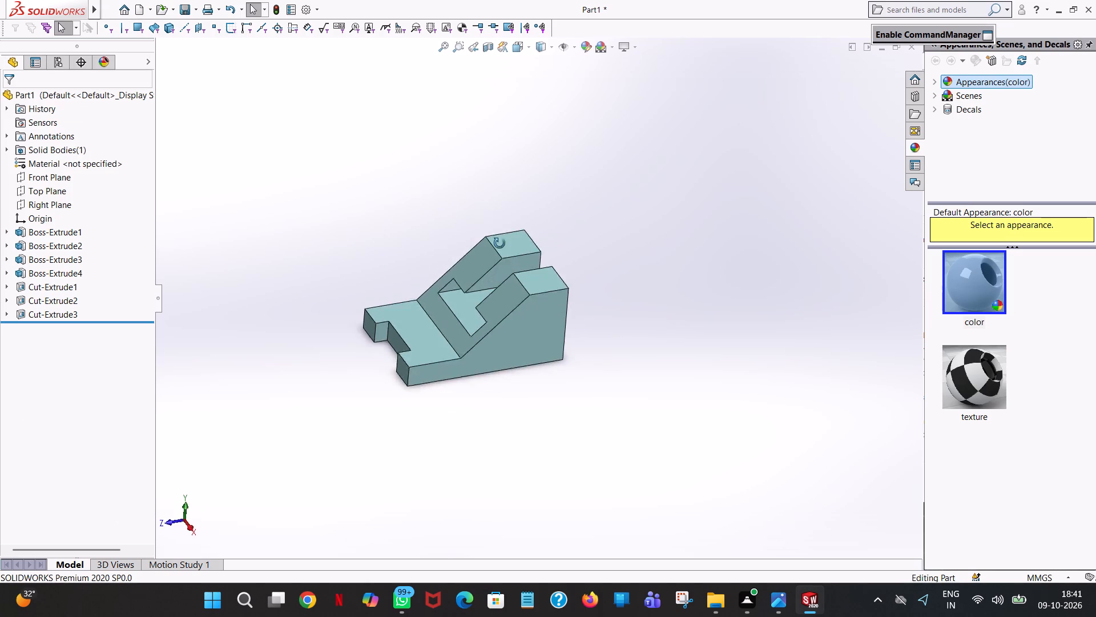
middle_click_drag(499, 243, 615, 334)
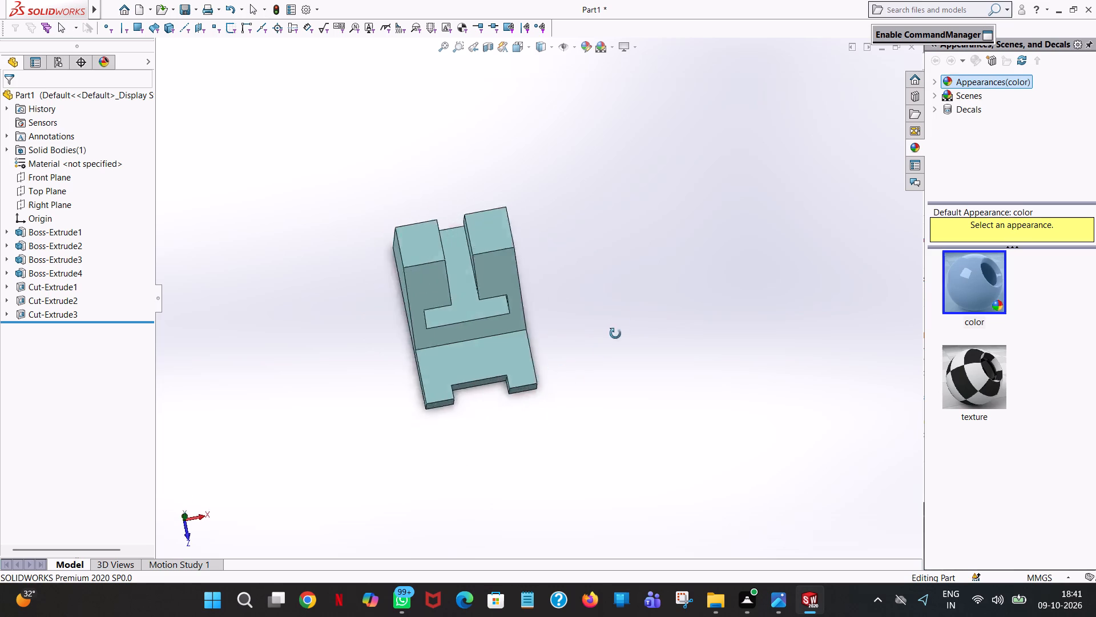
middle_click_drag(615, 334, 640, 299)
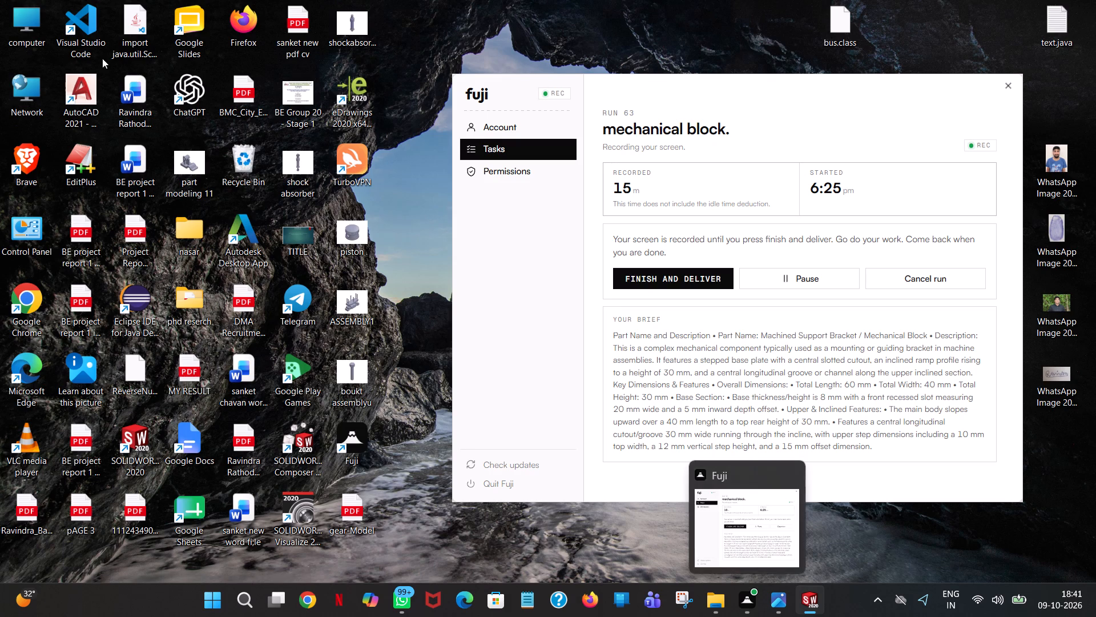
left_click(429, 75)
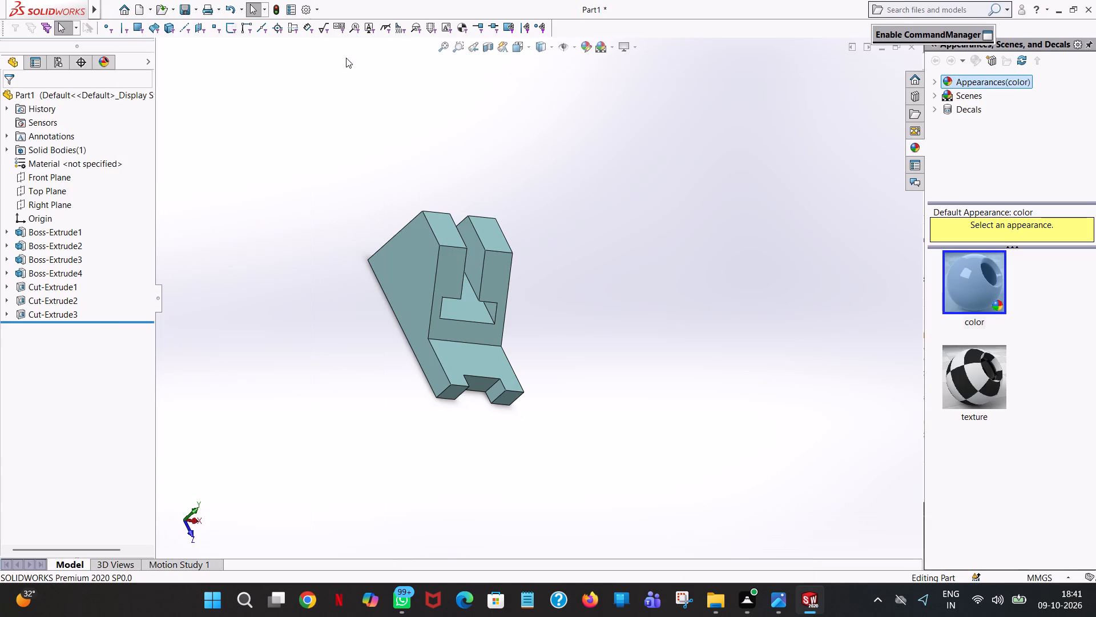
Export the model as an Adobe PDF named "mechanical block" in the "fuji new pdf" folder.
left_click(182, 10)
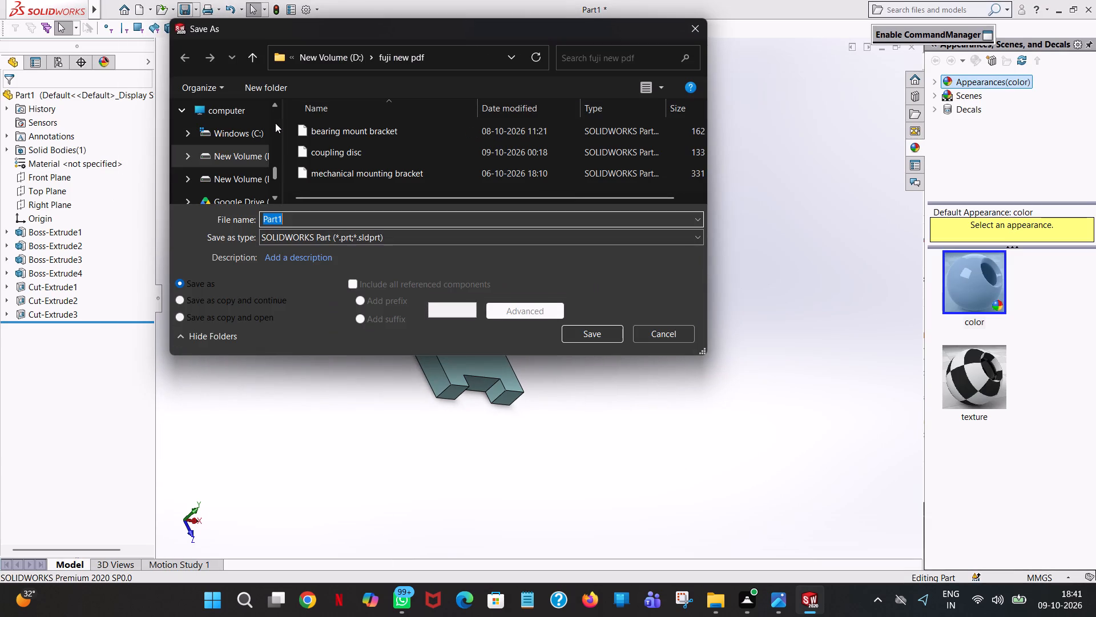
left_click(390, 242)
left_click(417, 97)
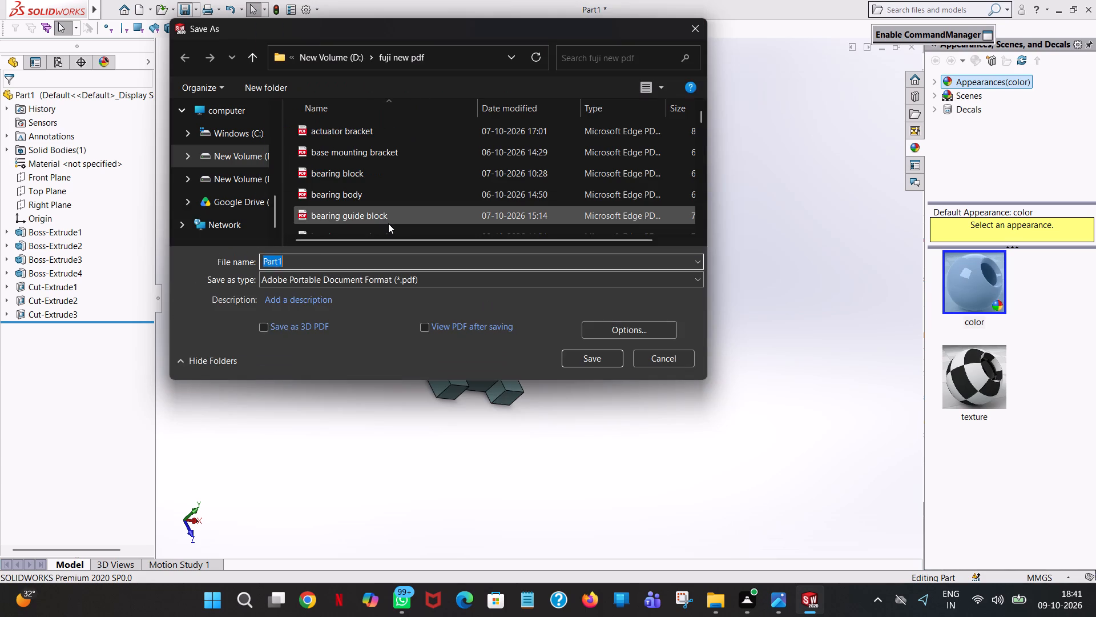
type("mechanical block")
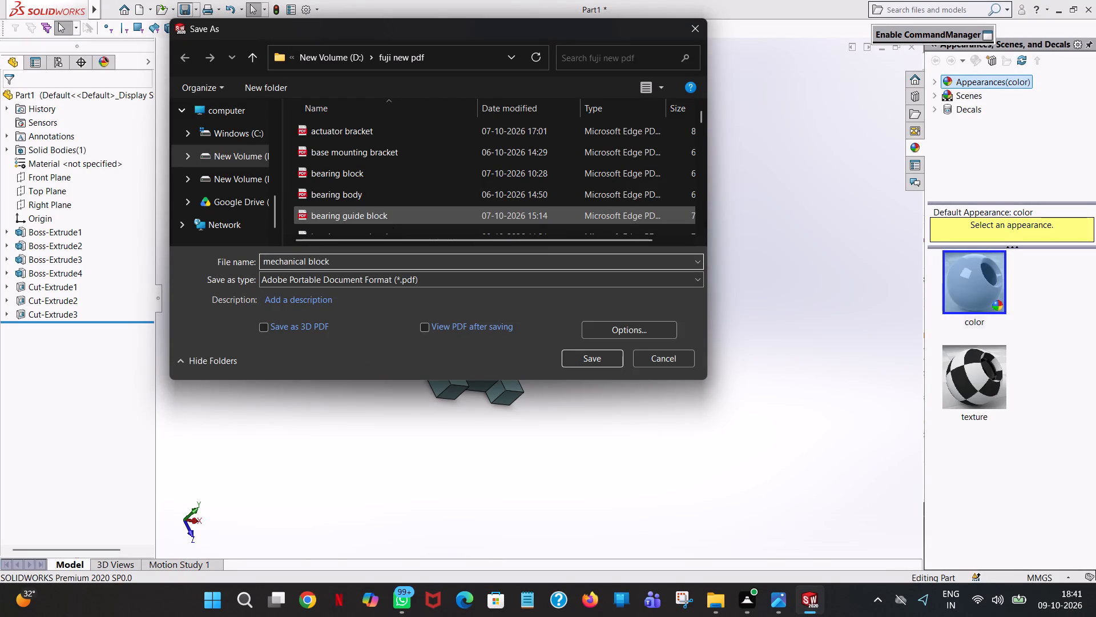
key("Return")
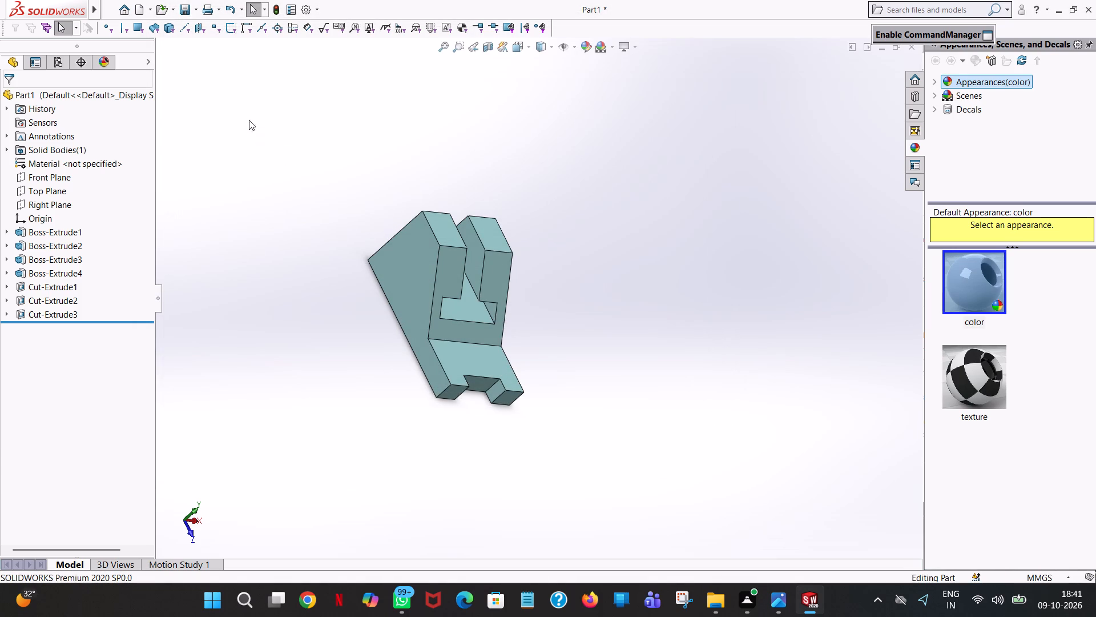
Save the model as a SOLIDWORKS part named "mechanical block" in the "fuji new design" folder on drive D.
left_click(184, 10)
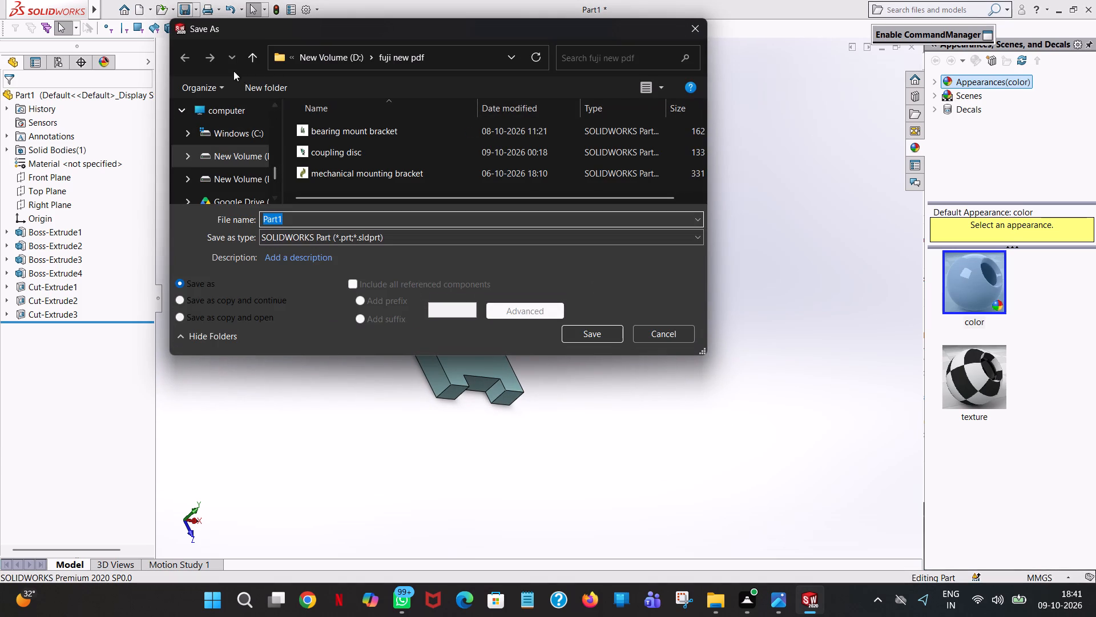
left_click(246, 54)
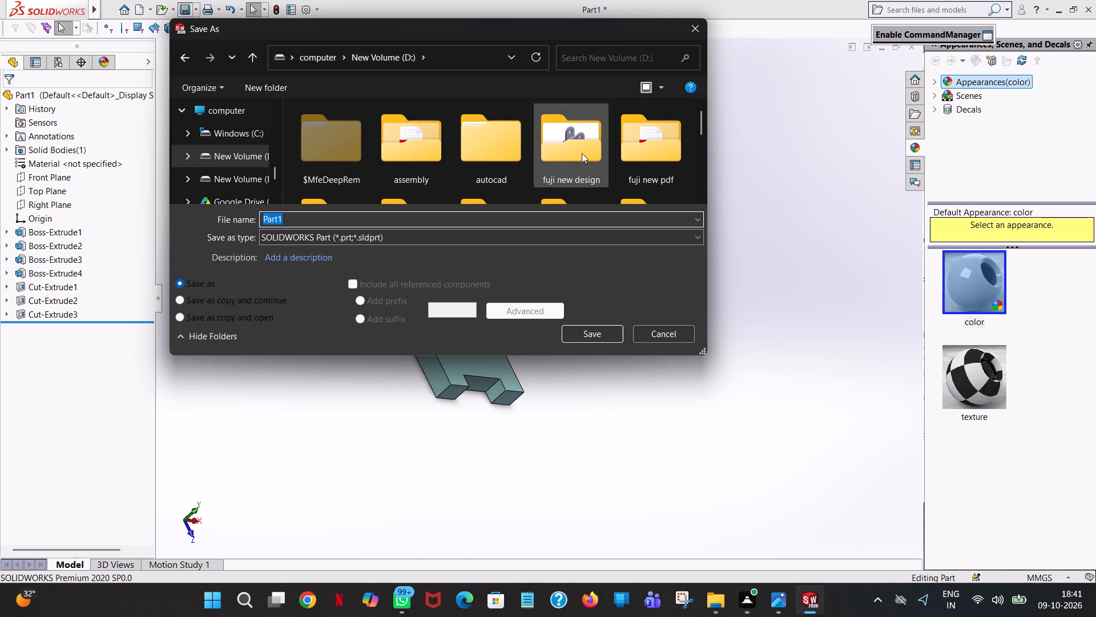
double_click(556, 146)
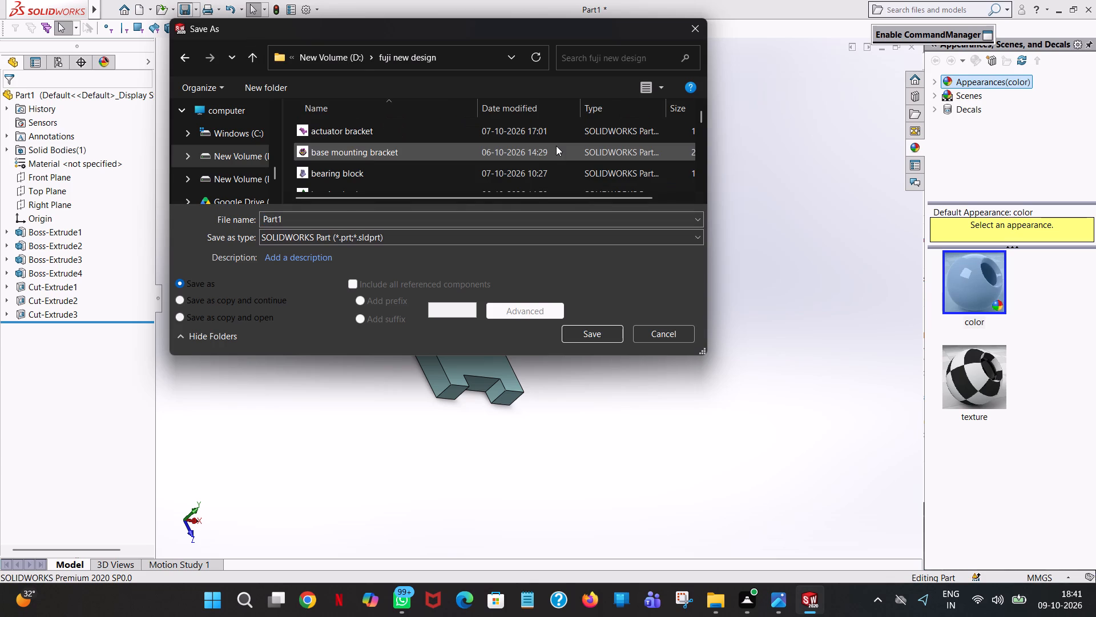
left_click(348, 215)
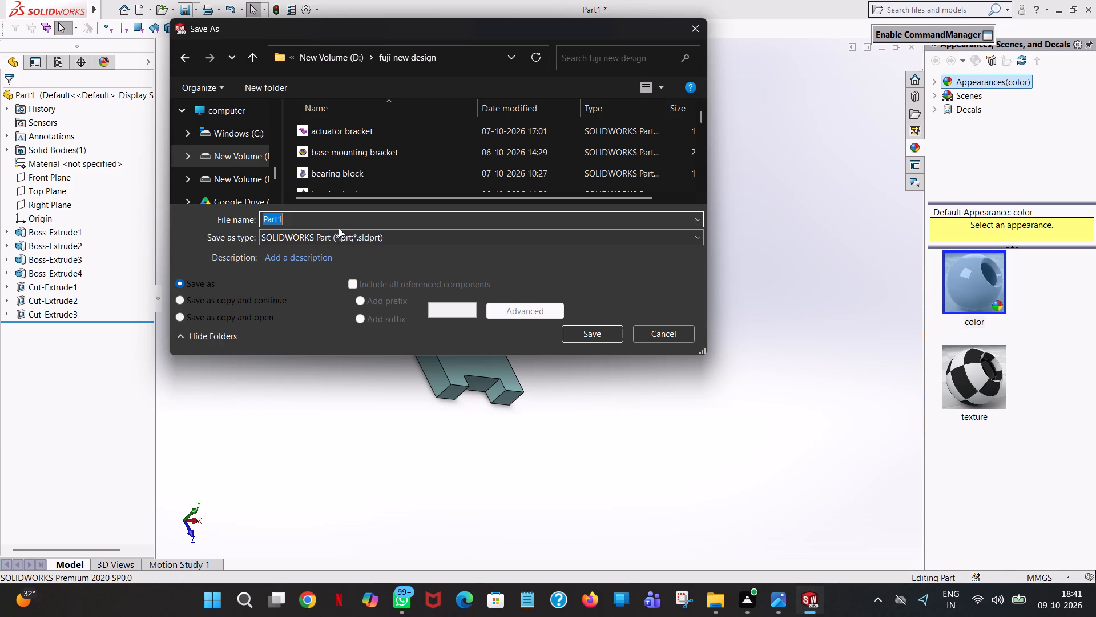
type("mech")
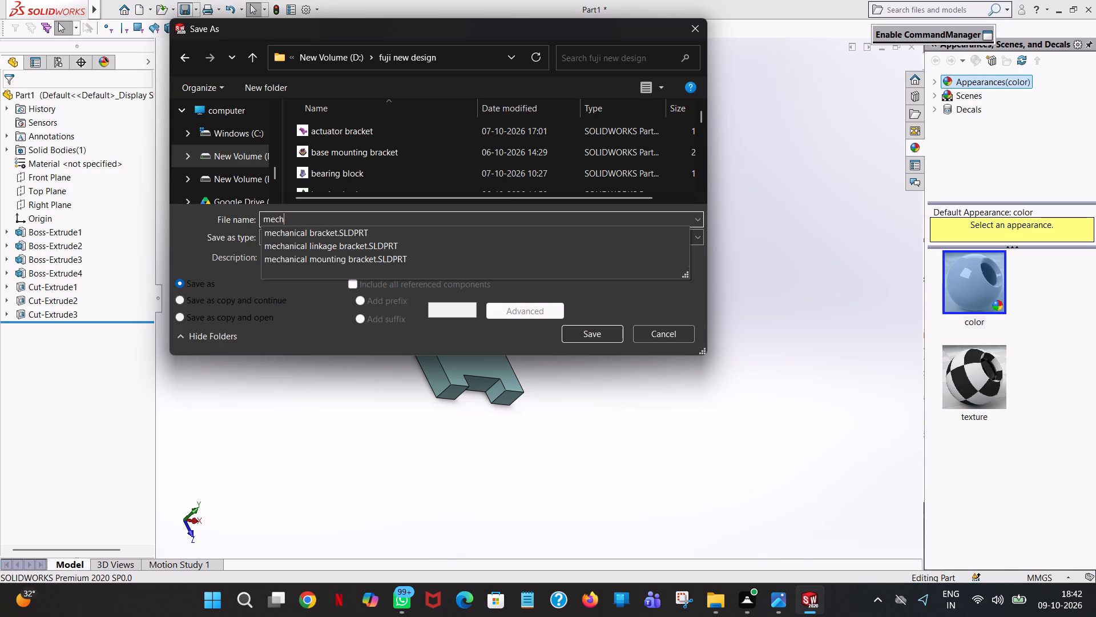
key("a")
type("nica")
key("l")
key("space")
type("block")
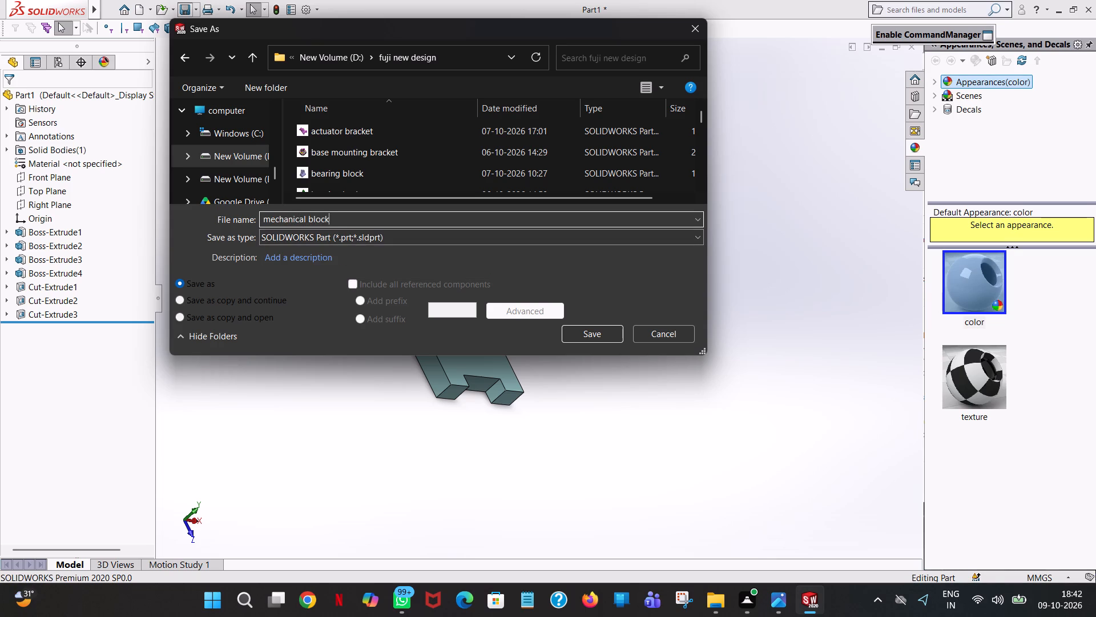
left_click(620, 335)
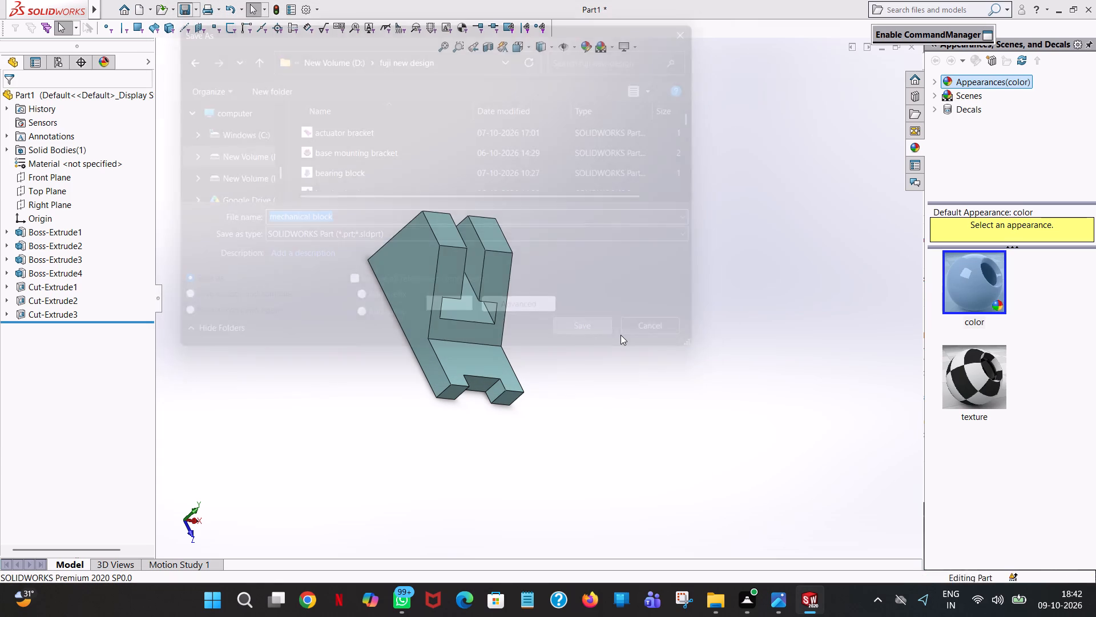